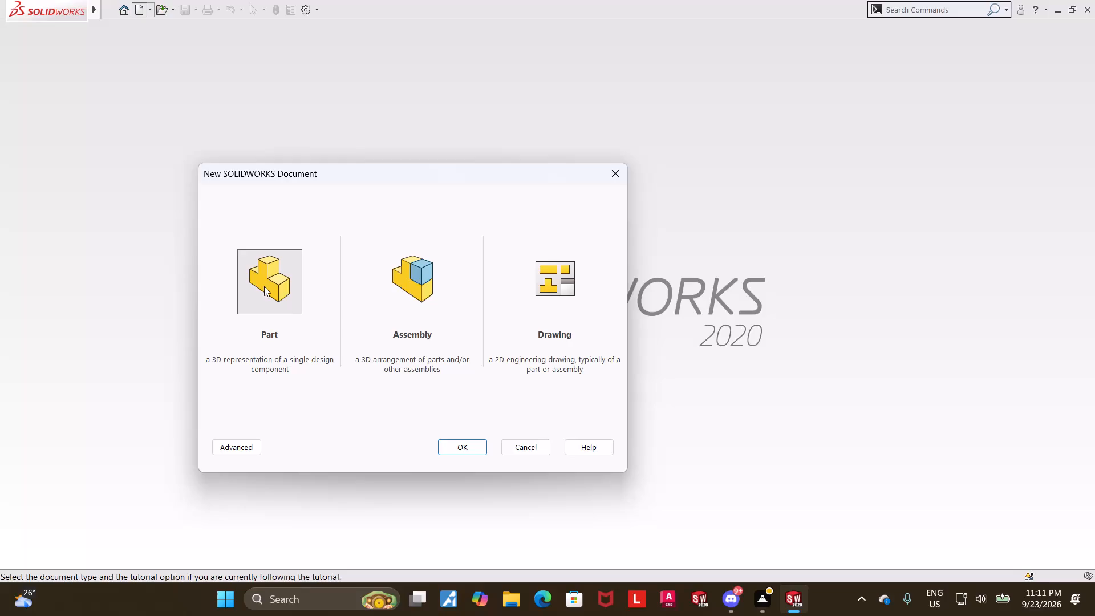
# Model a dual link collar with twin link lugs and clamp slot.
# Create a new part document.
pyautogui.doubleClick(275, 284)
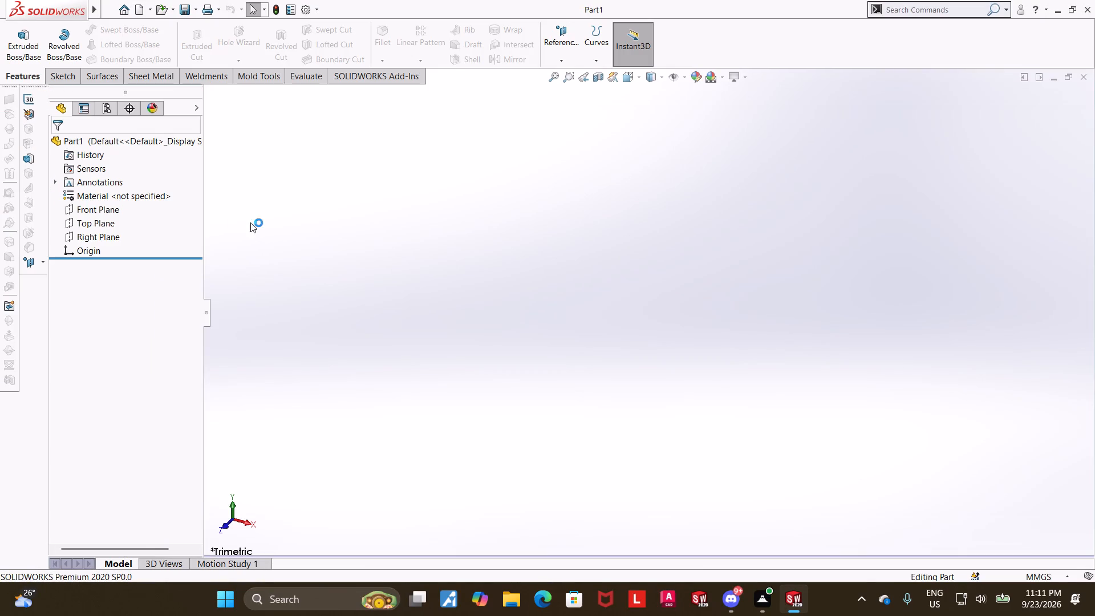
# On the Front Plane, sketch a vertical line about 36 mm up from the origin and a horizontal line about 46 mm long from its top.
pyautogui.click(108, 210)
pyautogui.click(116, 198)
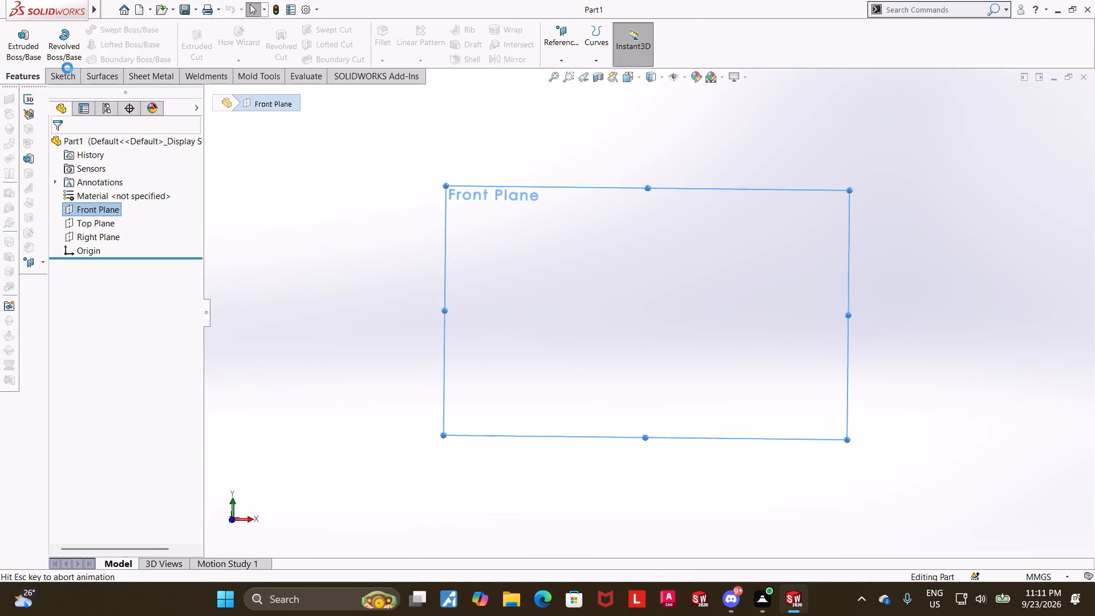
pyautogui.click(101, 31)
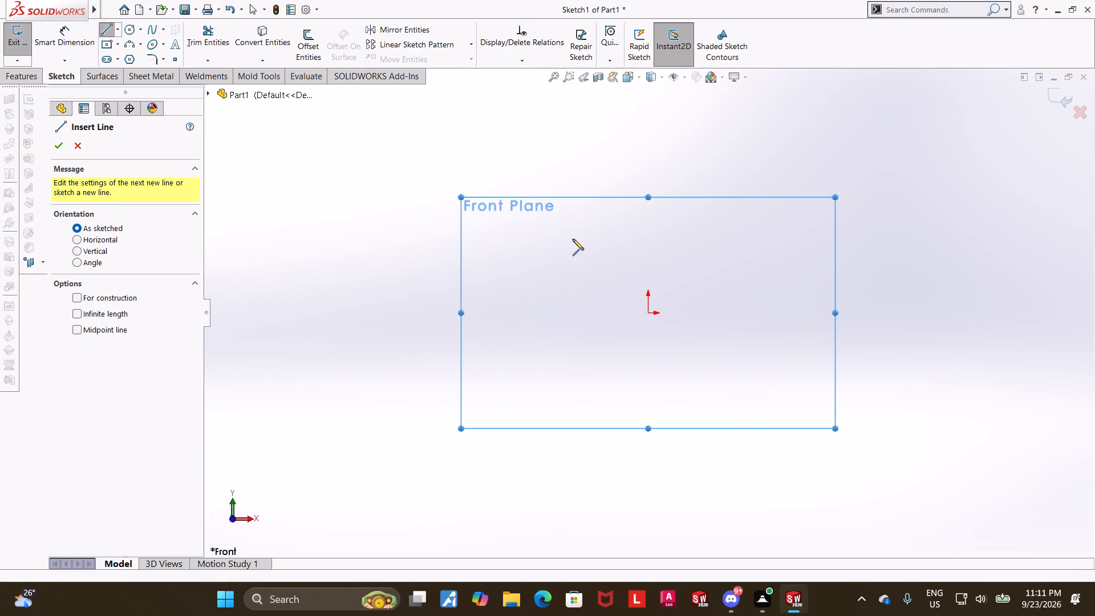
pyautogui.click(647, 312)
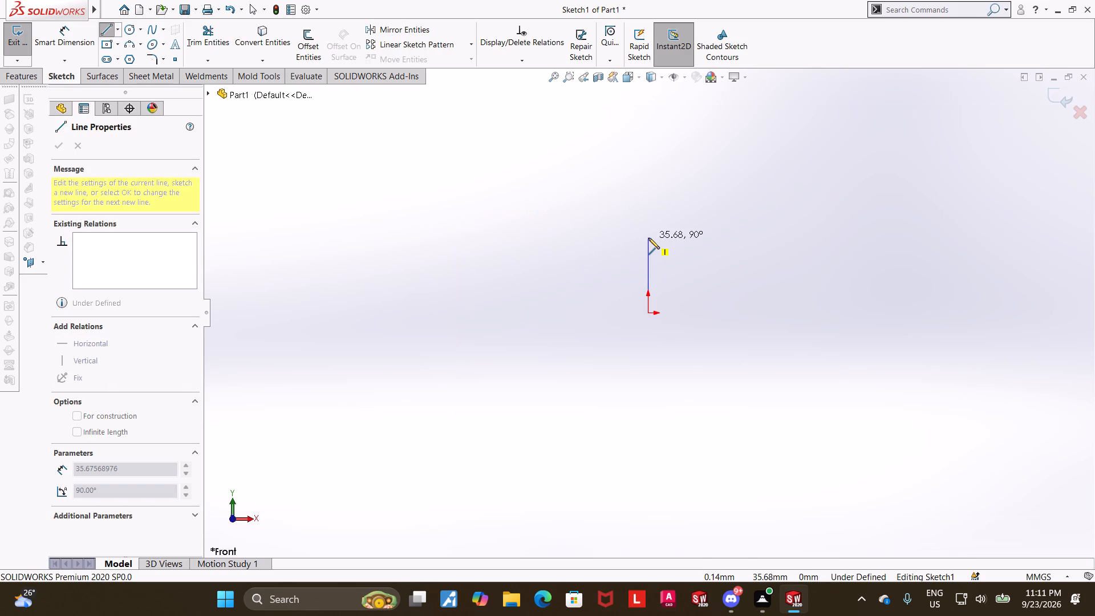
pyautogui.click(648, 237)
pyautogui.scroll(6, 770, 236)
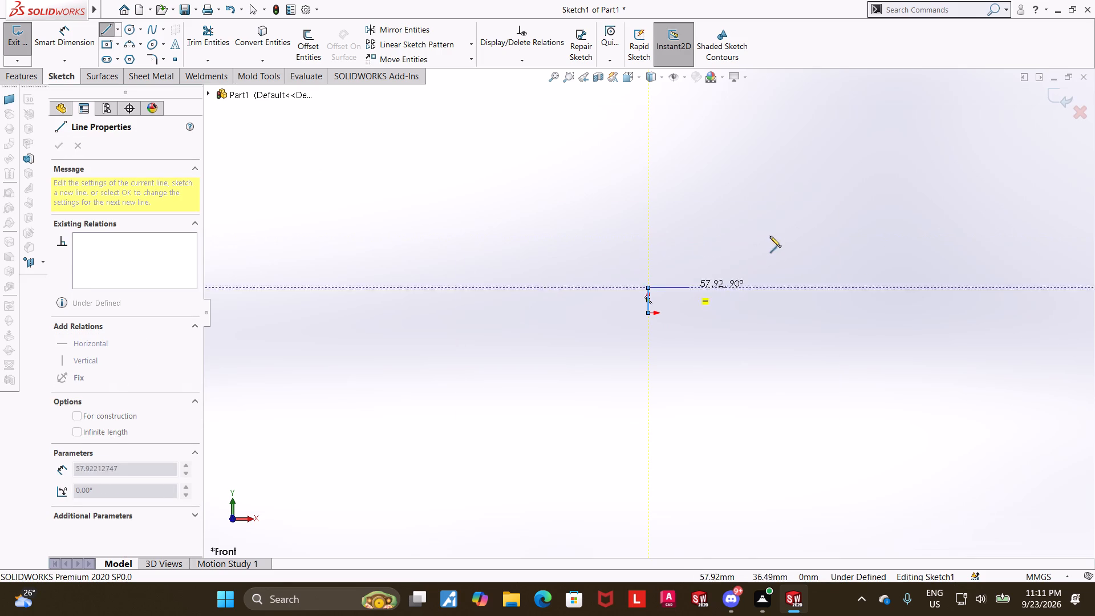
pyautogui.scroll(-3, 725, 297)
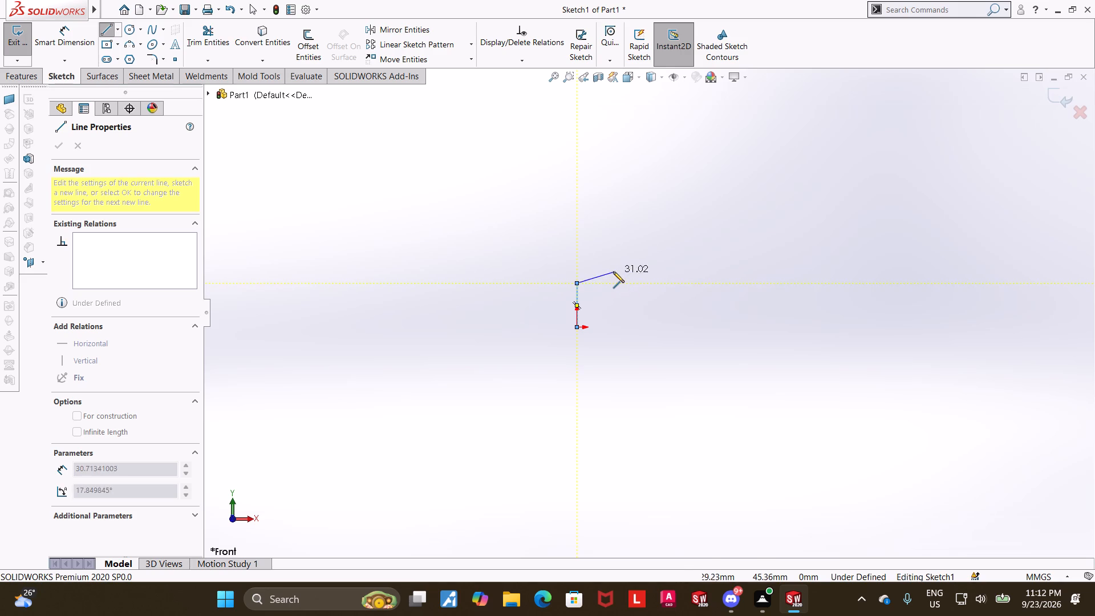
pyautogui.click(634, 285)
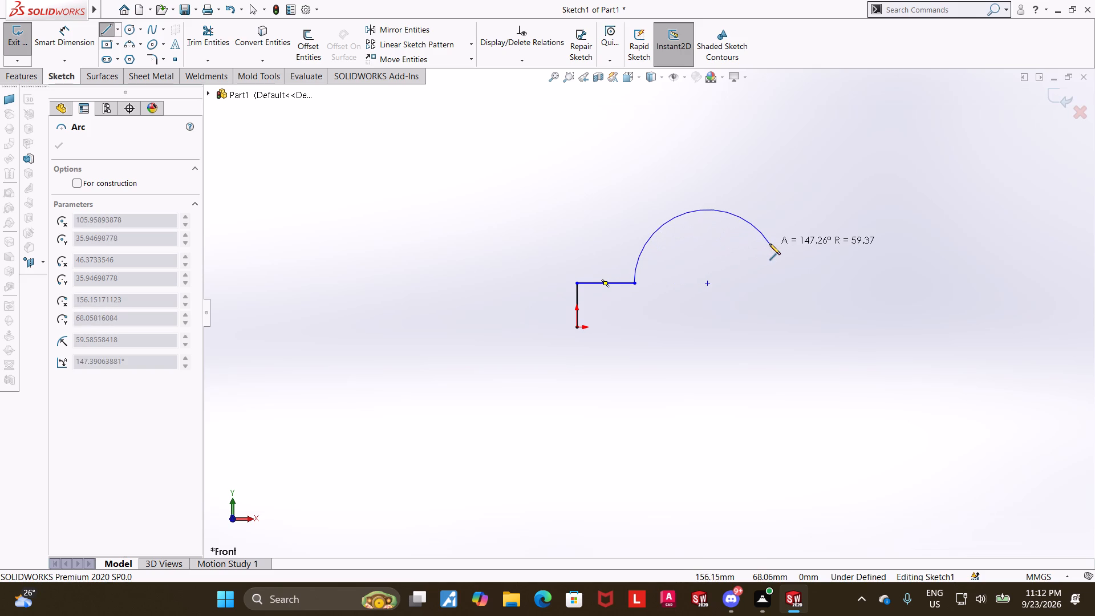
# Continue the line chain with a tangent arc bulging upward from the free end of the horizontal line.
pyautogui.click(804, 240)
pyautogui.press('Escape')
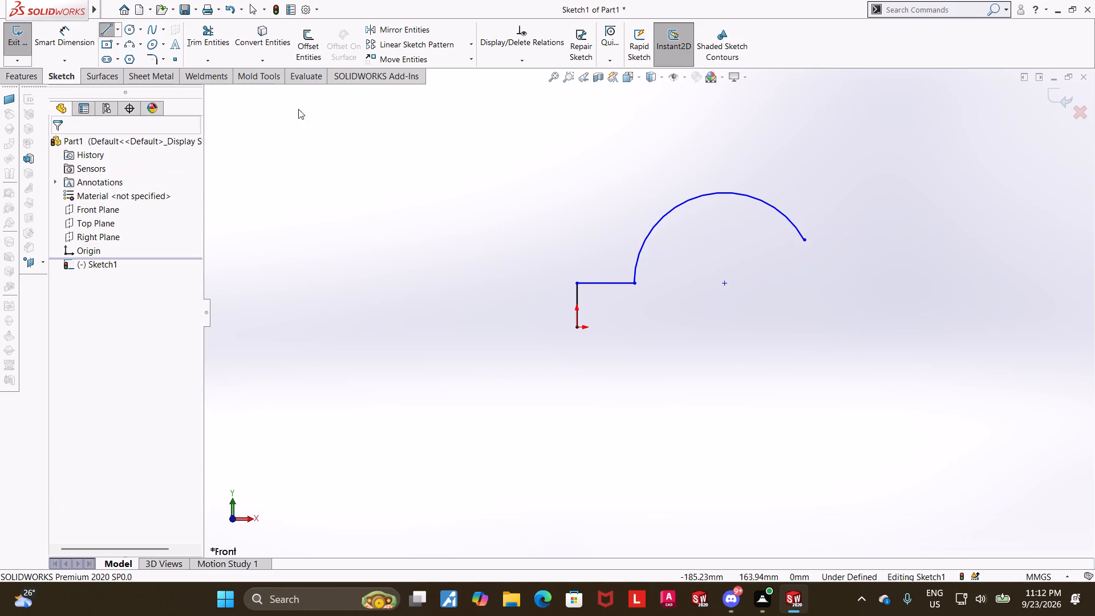
# Sketch a circle centred about 190 mm along X from the origin, passing near the free end of the arc.
pyautogui.click(129, 30)
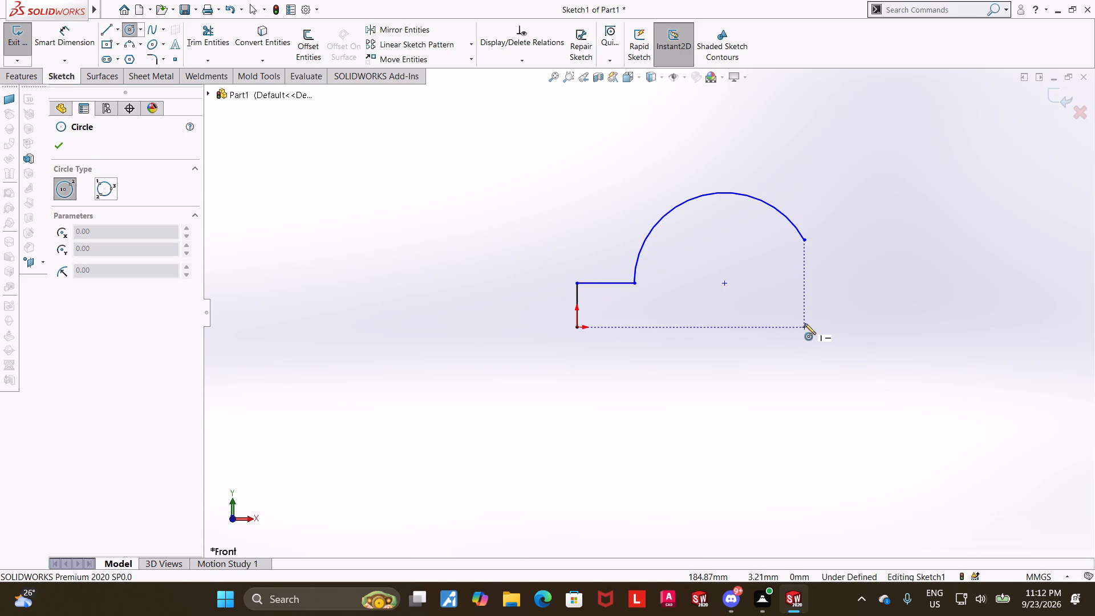
pyautogui.click(811, 323)
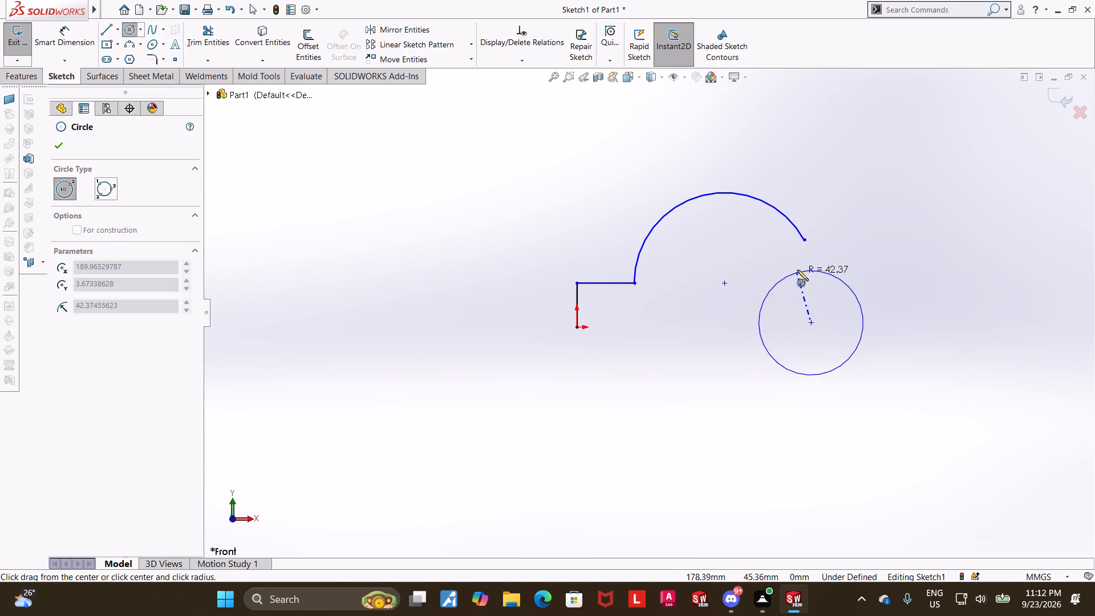
pyautogui.click(806, 241)
pyautogui.press('Escape')
pyautogui.press('Escape')
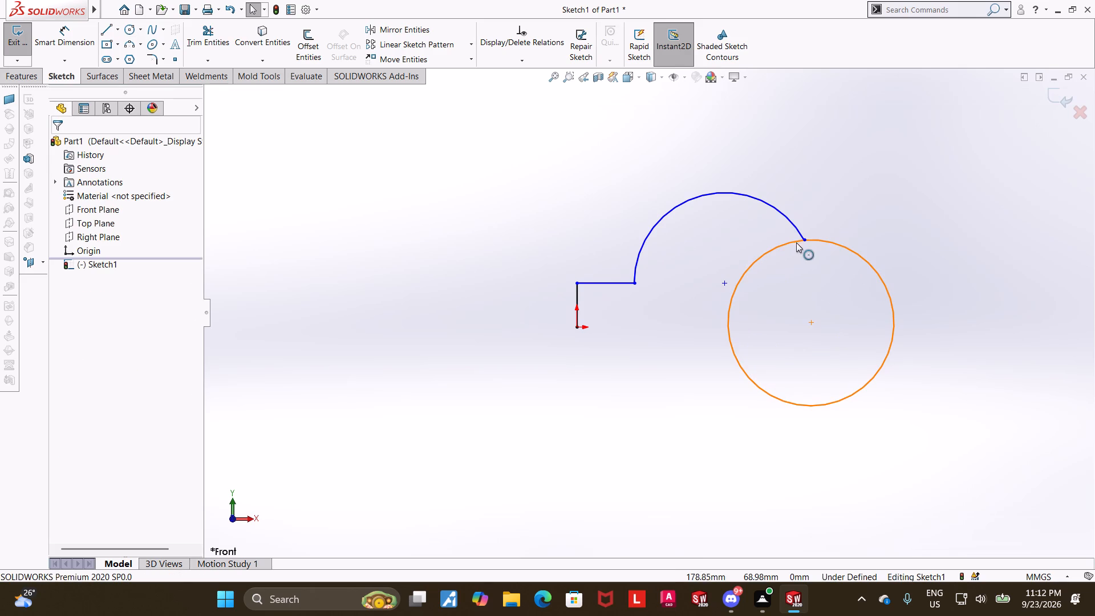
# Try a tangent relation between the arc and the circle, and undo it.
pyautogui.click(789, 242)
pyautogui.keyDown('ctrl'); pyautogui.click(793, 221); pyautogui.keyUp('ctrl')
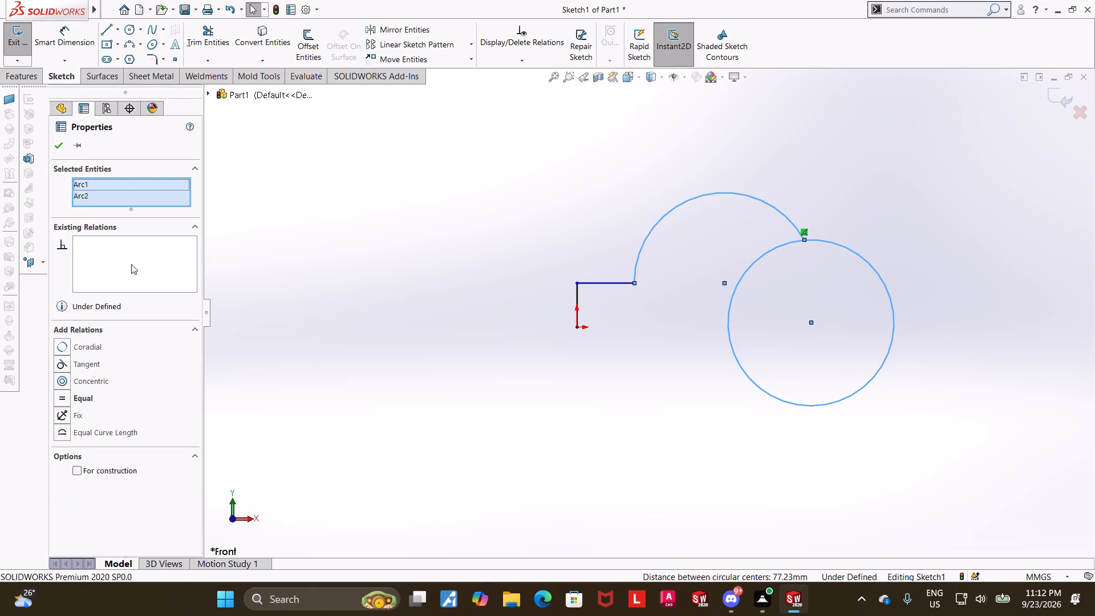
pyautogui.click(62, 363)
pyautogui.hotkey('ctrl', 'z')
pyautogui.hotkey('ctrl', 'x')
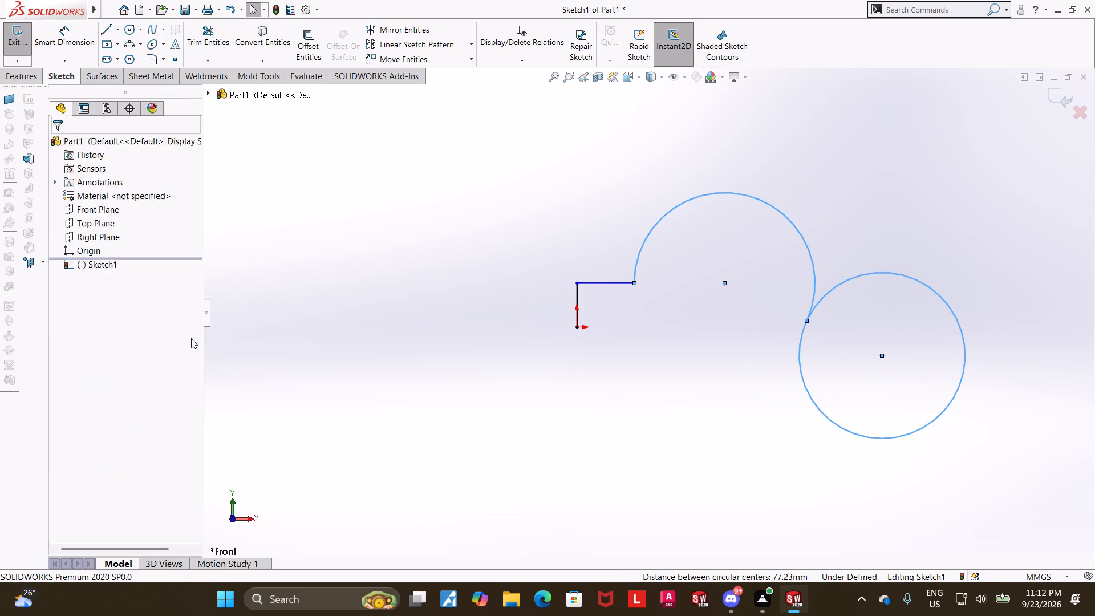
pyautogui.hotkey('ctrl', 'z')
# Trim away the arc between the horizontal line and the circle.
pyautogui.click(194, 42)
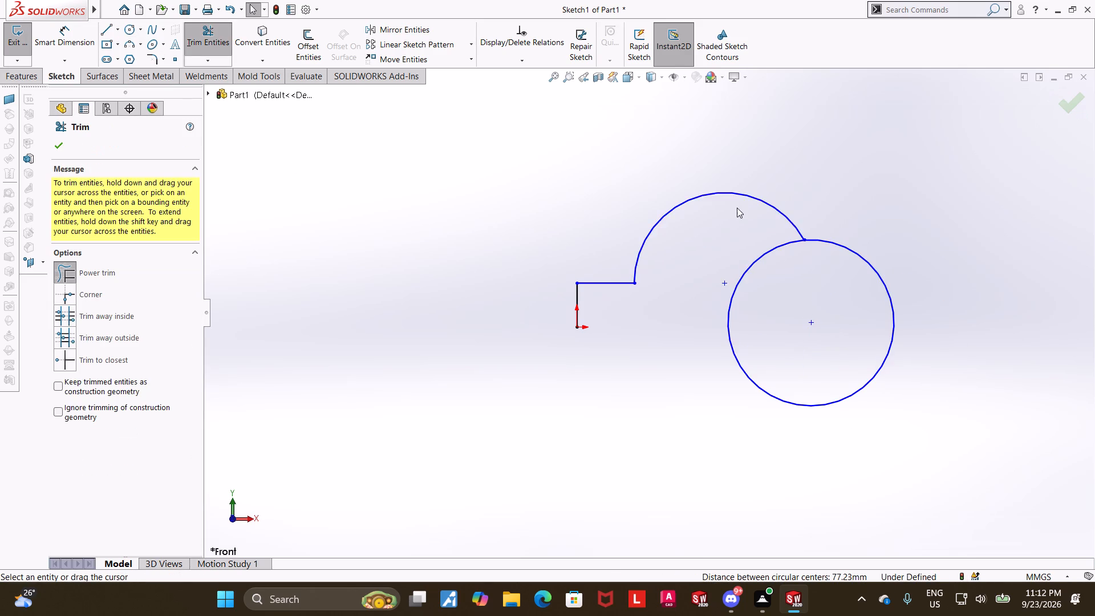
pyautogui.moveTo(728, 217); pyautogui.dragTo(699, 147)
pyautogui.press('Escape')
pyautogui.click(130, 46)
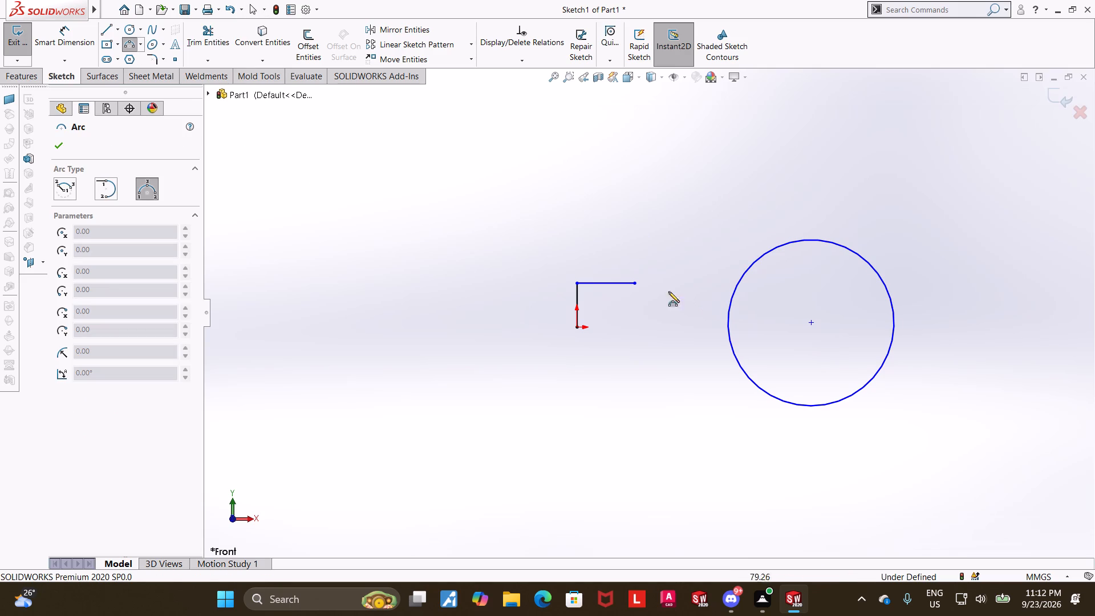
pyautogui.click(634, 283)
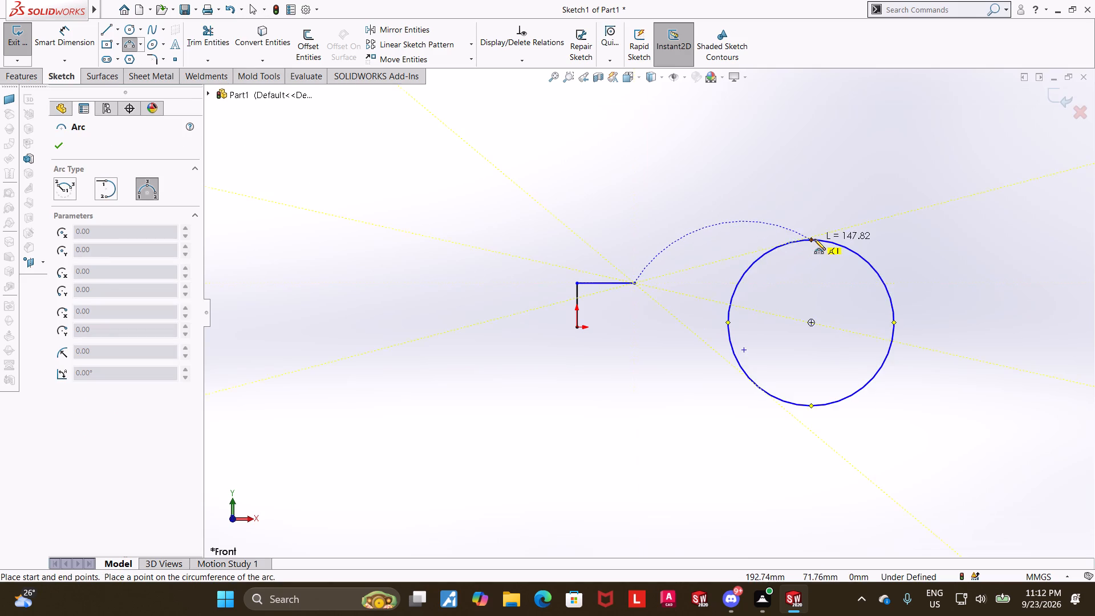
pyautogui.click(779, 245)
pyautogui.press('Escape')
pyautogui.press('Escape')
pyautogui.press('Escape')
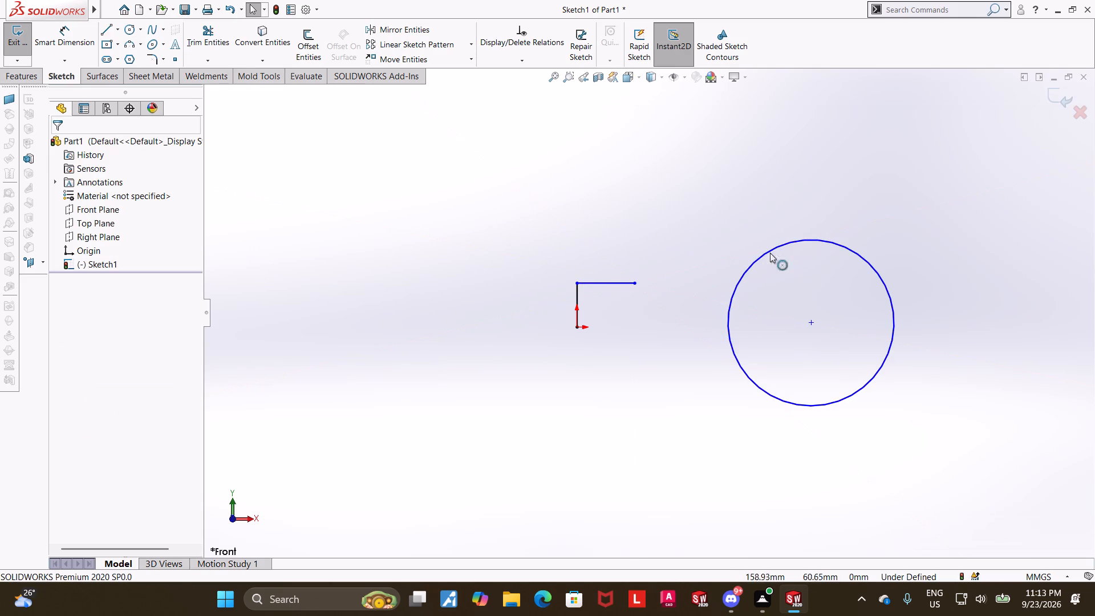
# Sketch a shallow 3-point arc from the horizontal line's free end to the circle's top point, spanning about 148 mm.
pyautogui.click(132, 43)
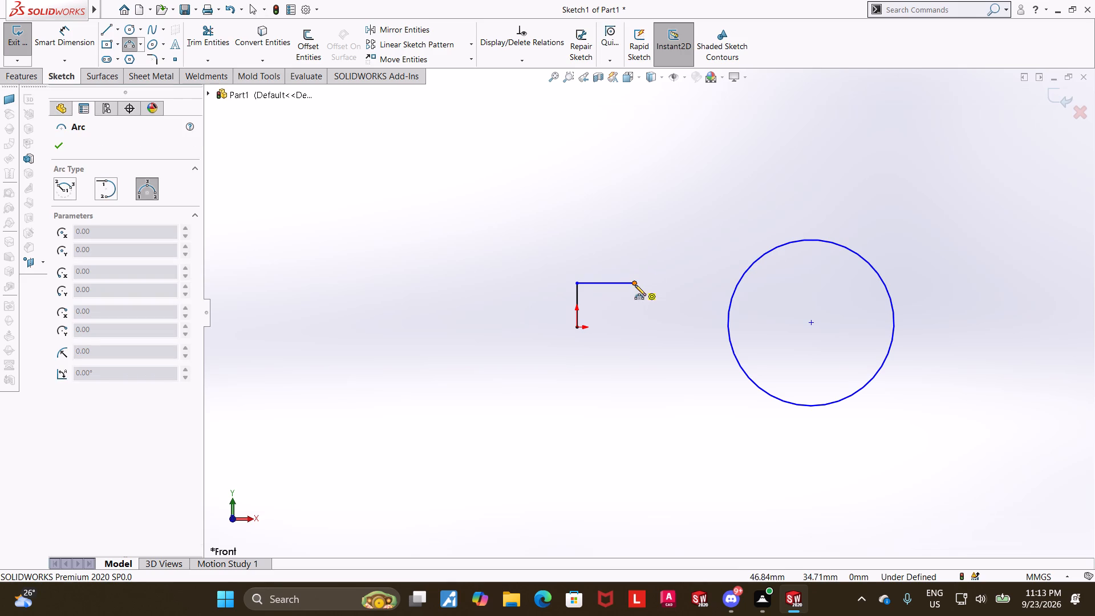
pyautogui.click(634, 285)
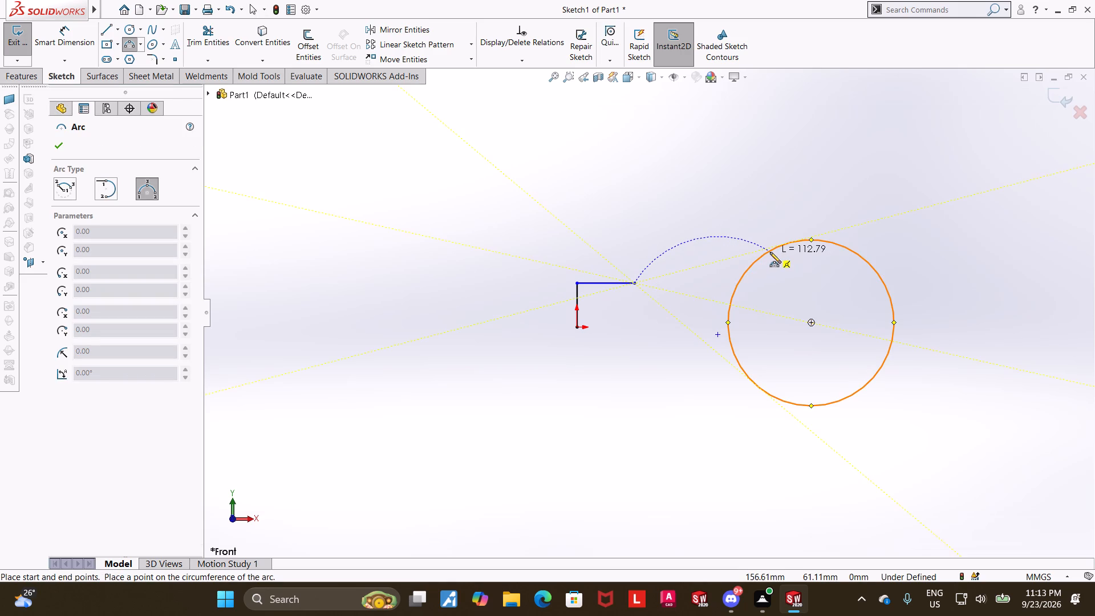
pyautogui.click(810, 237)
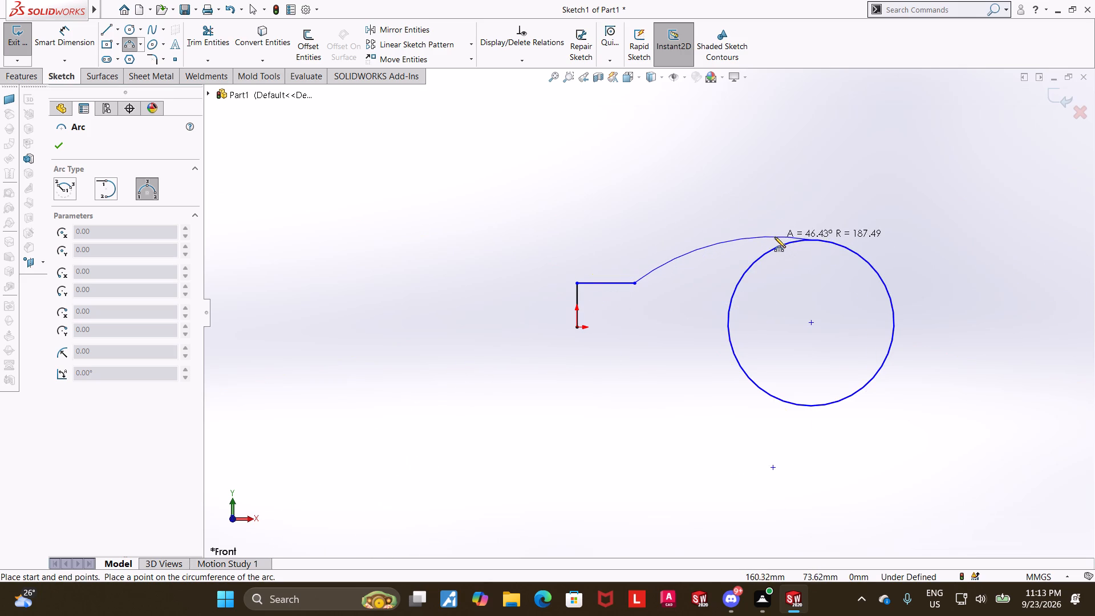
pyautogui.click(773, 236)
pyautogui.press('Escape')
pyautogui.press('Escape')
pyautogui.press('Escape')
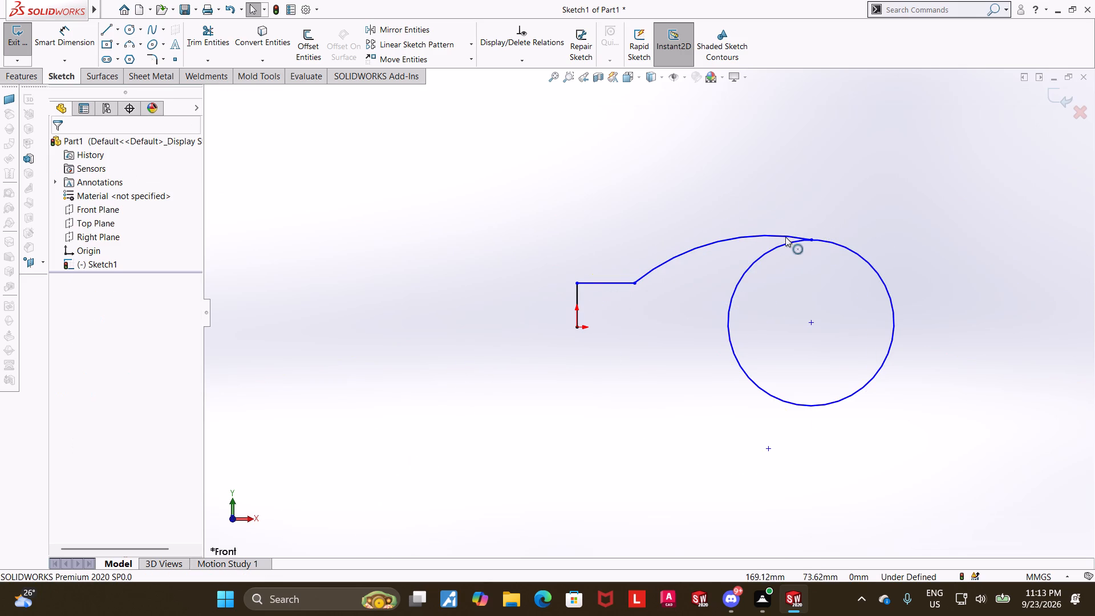
# Sketch a second circle with a radius of about 45 mm beyond the first one, its centre level with the first circle's centre.
pyautogui.click(108, 31)
pyautogui.press('Escape')
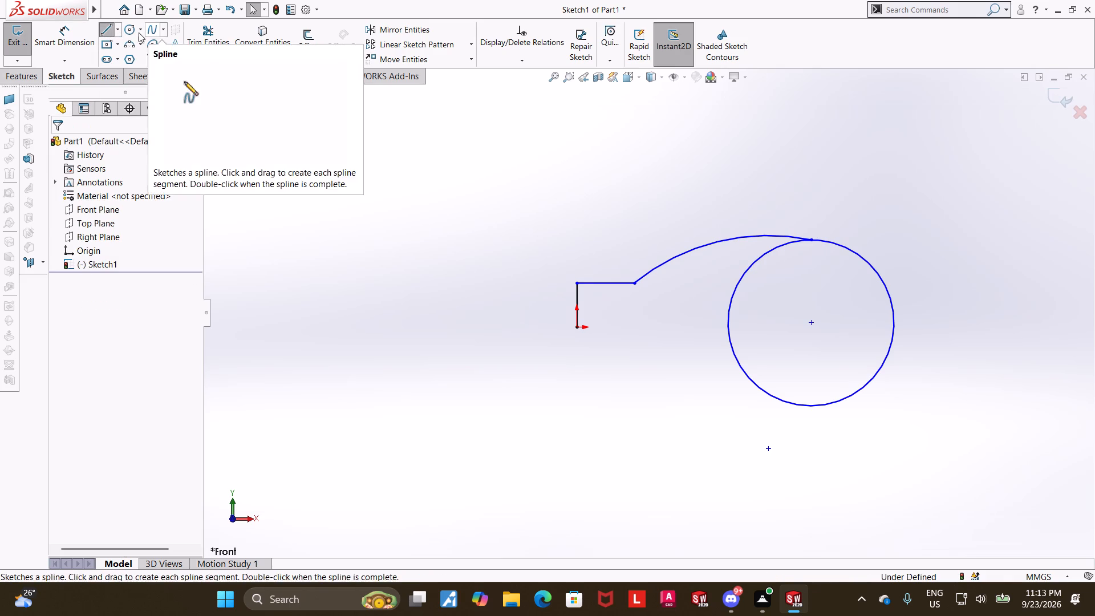
pyautogui.click(129, 29)
pyautogui.scroll(4, 731, 262)
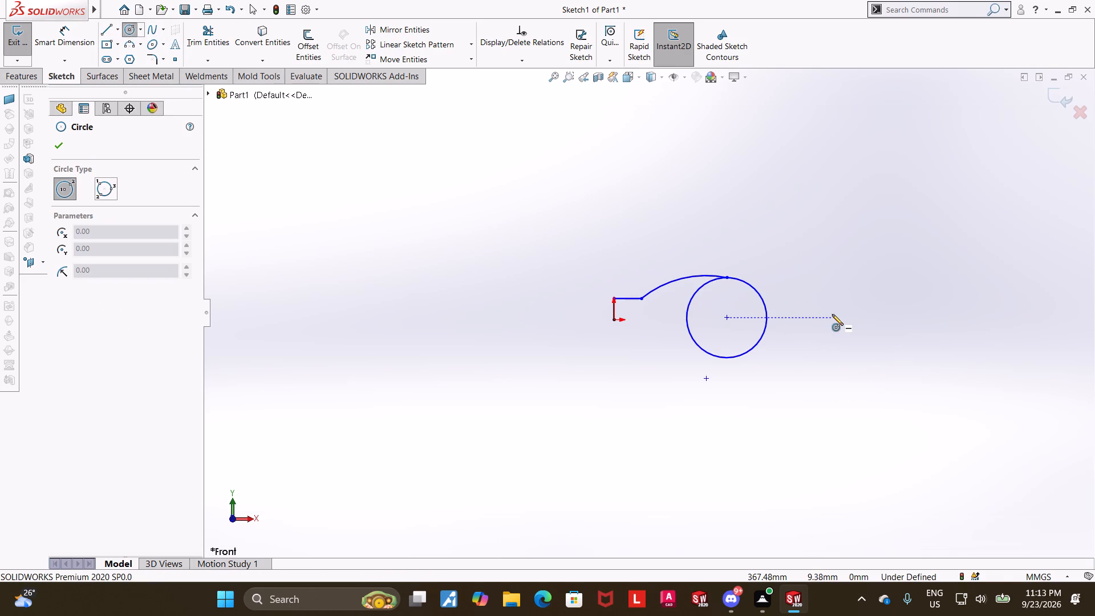
pyautogui.click(832, 314)
pyautogui.click(850, 300)
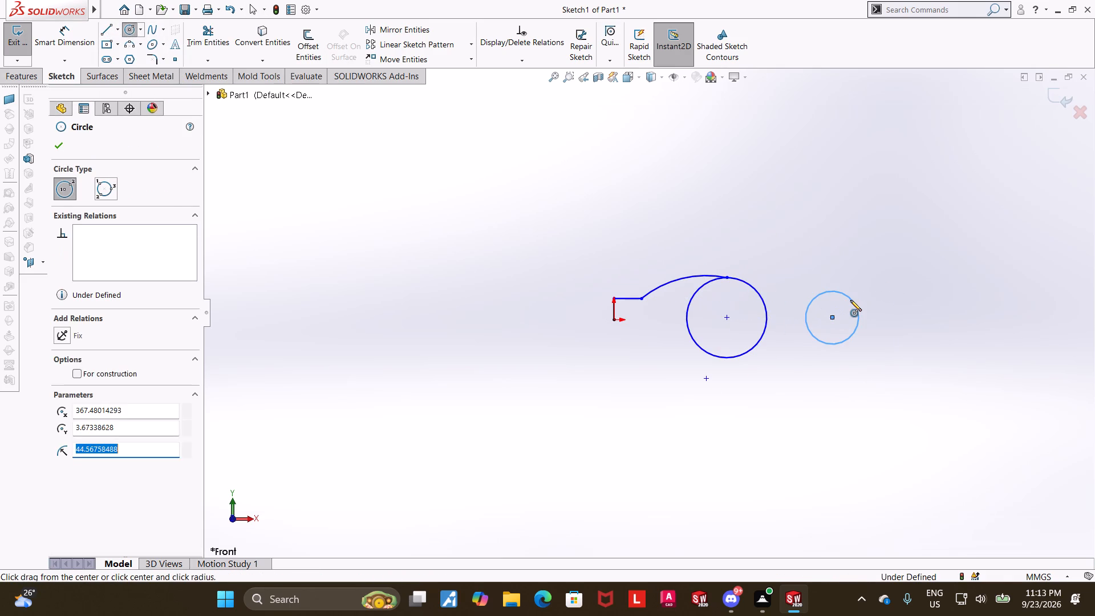
pyautogui.press('Escape')
pyautogui.press('Escape')
pyautogui.press('Escape')
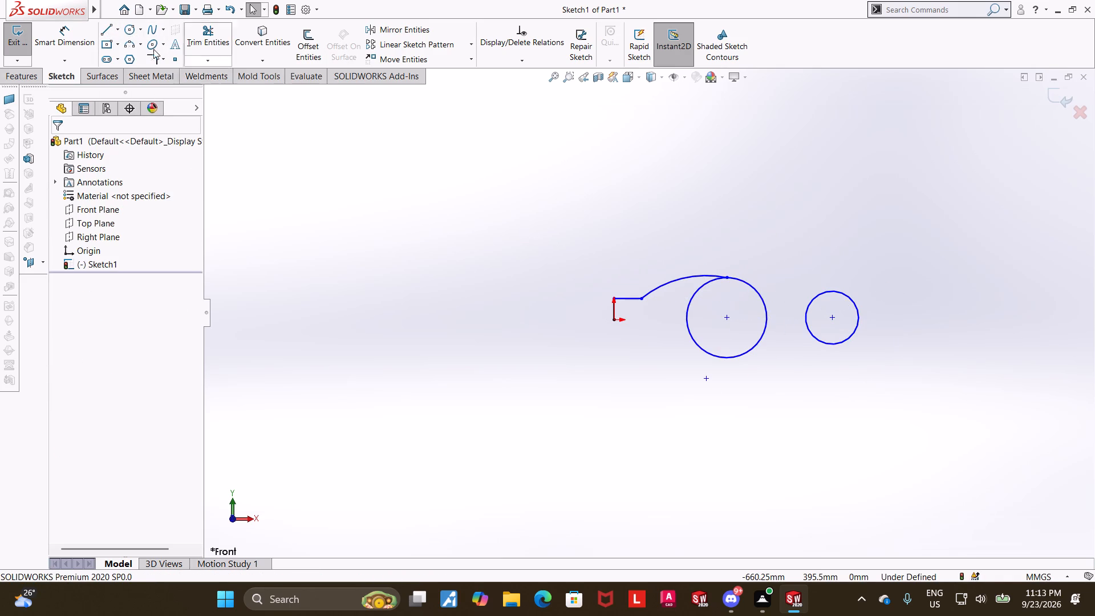
# Dimension the diameter of the smaller outer circle as 20 mm.
pyautogui.click(76, 24)
pyautogui.click(828, 292)
pyautogui.click(840, 278)
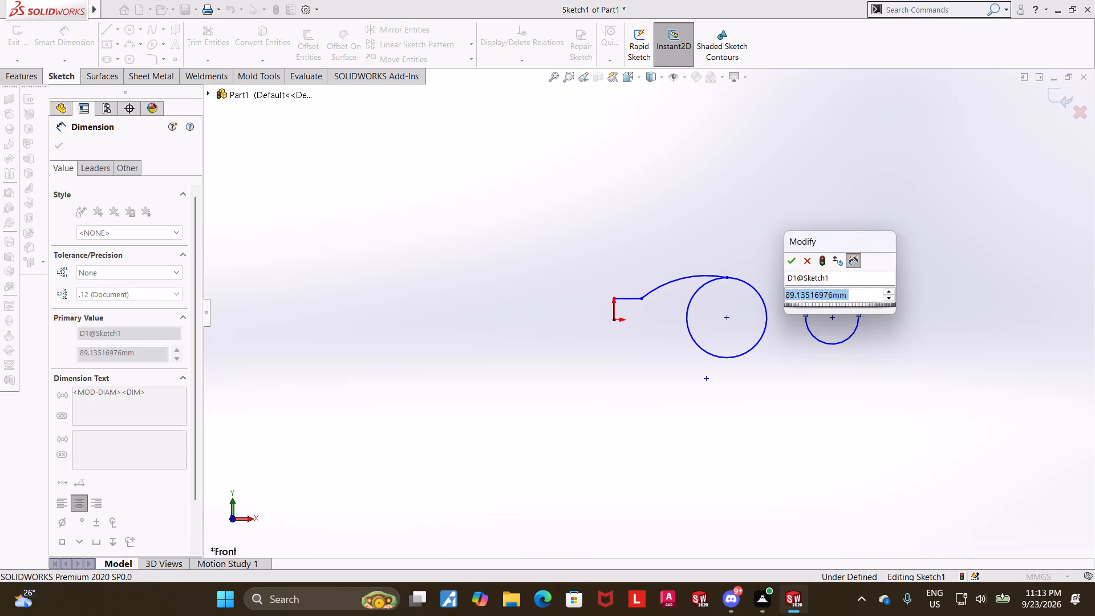
pyautogui.write('20')
pyautogui.press('Return')
pyautogui.press('Escape')
pyautogui.press('Escape')
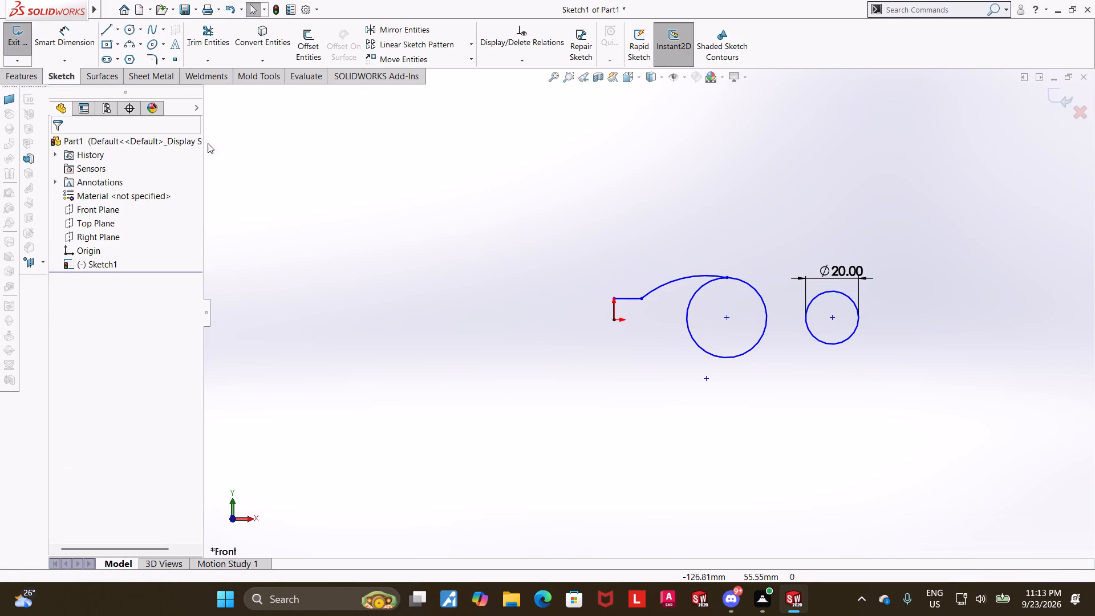
# Dimension the diameter of the larger circle as 50 mm.
pyautogui.click(52, 43)
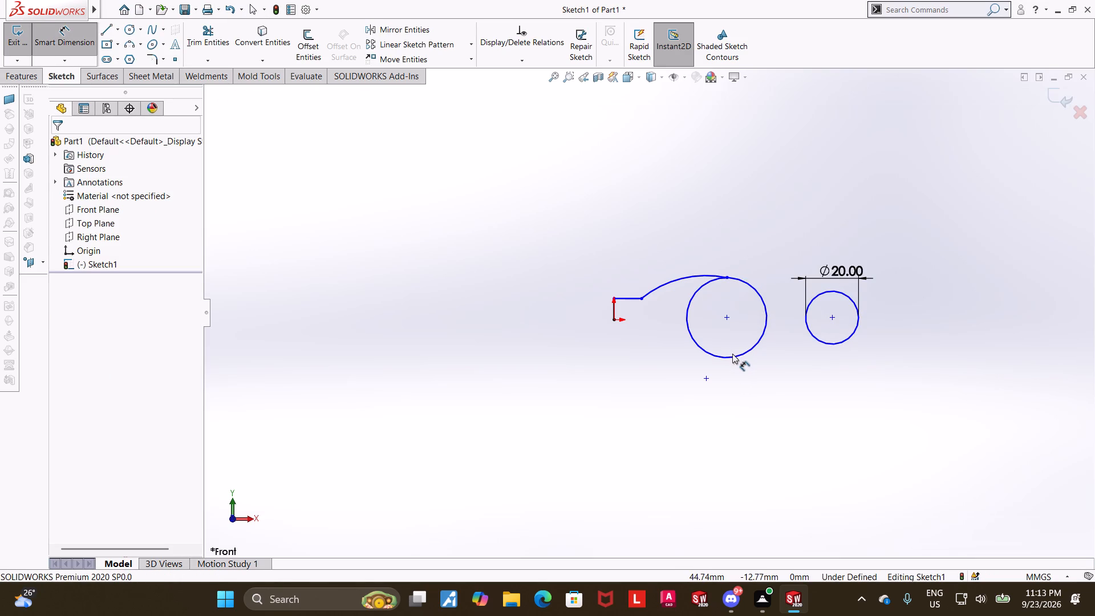
pyautogui.click(734, 355)
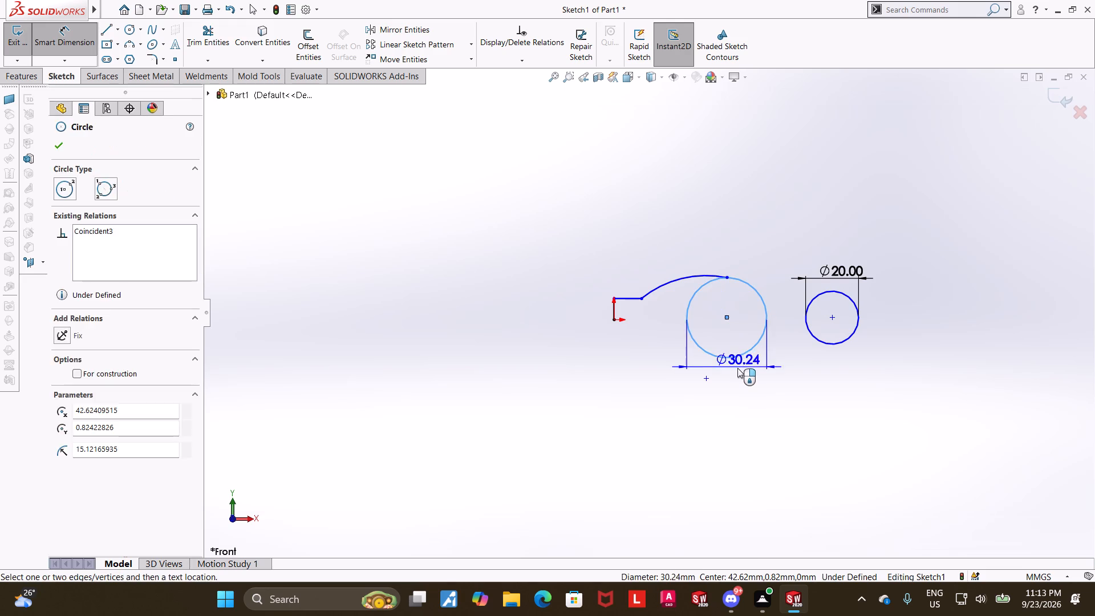
pyautogui.click(737, 368)
pyautogui.write('59')
pyautogui.press('BackSpace')
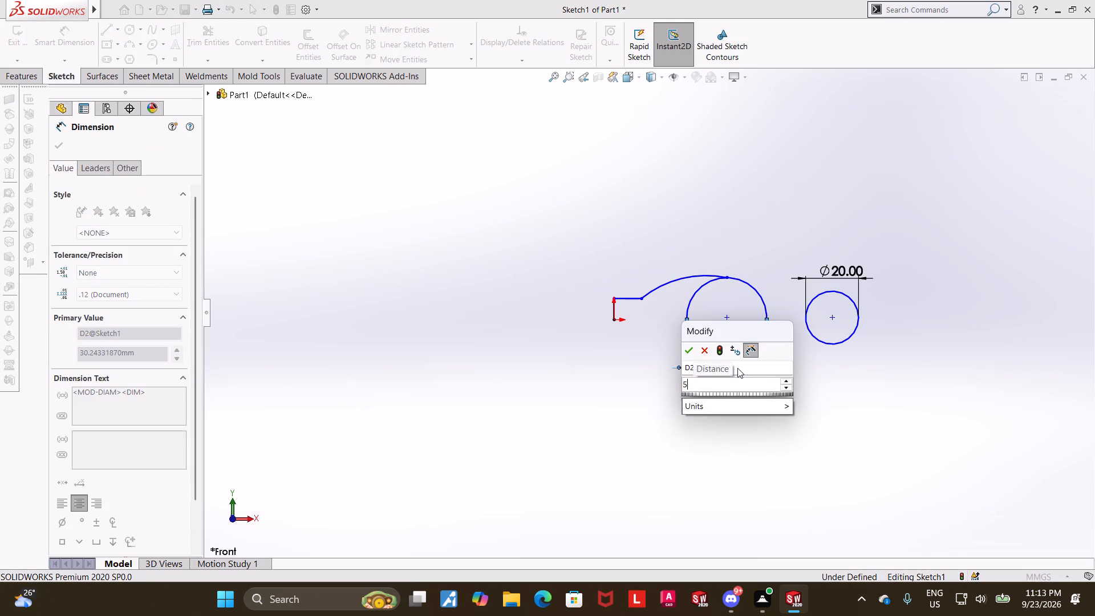
pyautogui.press('0')
pyautogui.press('Return')
pyautogui.press('Escape')
pyautogui.press('Escape')
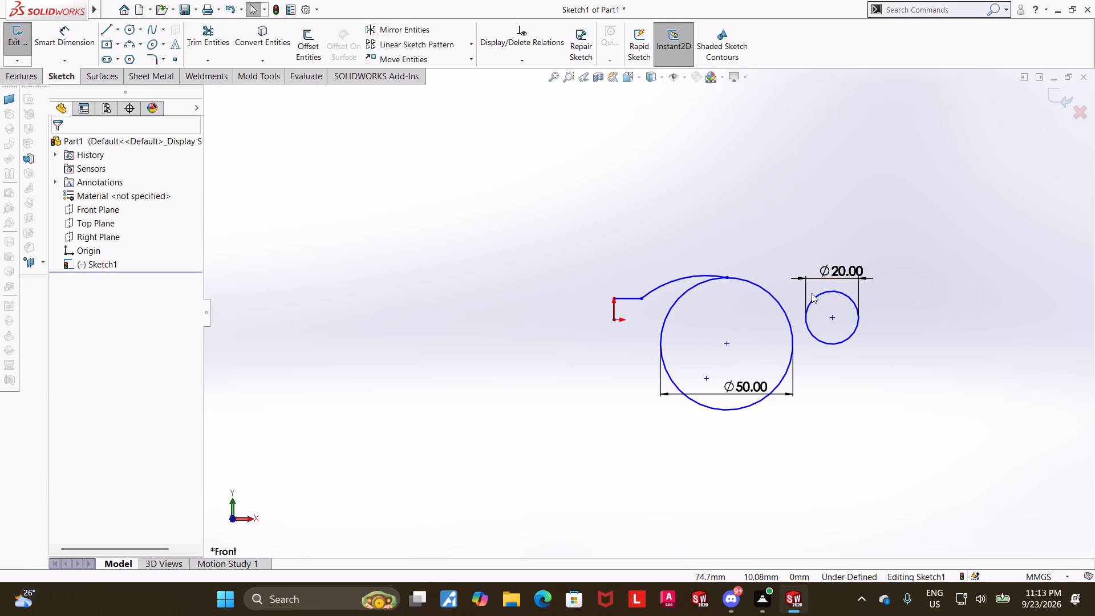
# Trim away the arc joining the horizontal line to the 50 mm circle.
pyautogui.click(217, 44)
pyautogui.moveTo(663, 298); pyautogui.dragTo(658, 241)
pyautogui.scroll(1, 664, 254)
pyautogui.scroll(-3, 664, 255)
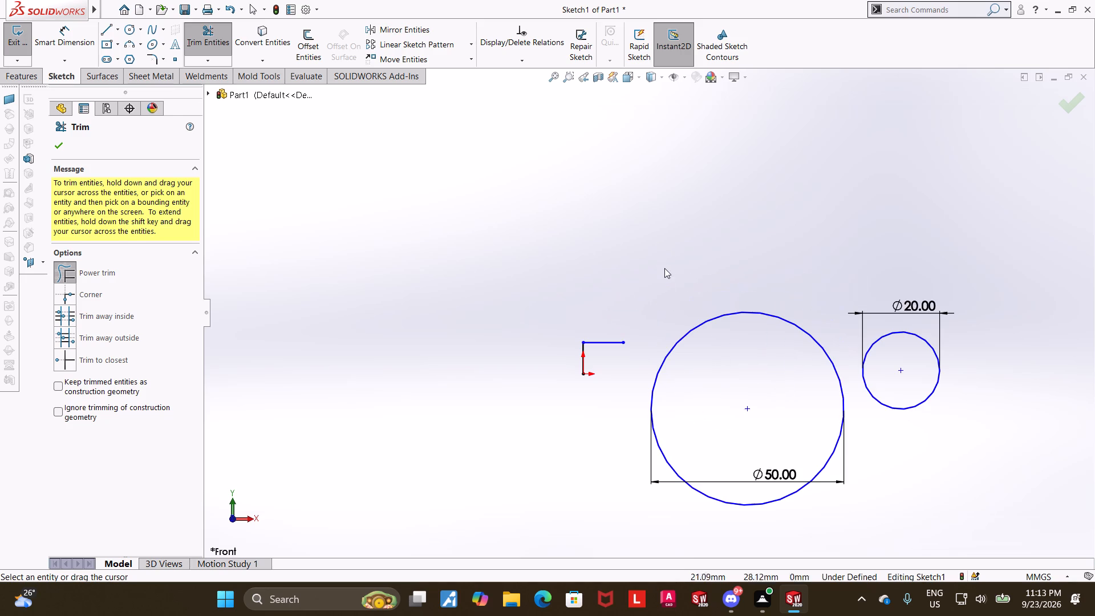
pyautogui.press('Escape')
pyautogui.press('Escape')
# Add a horizontal relation between the centres of the 50 mm and 20 mm circles.
pyautogui.click(746, 412)
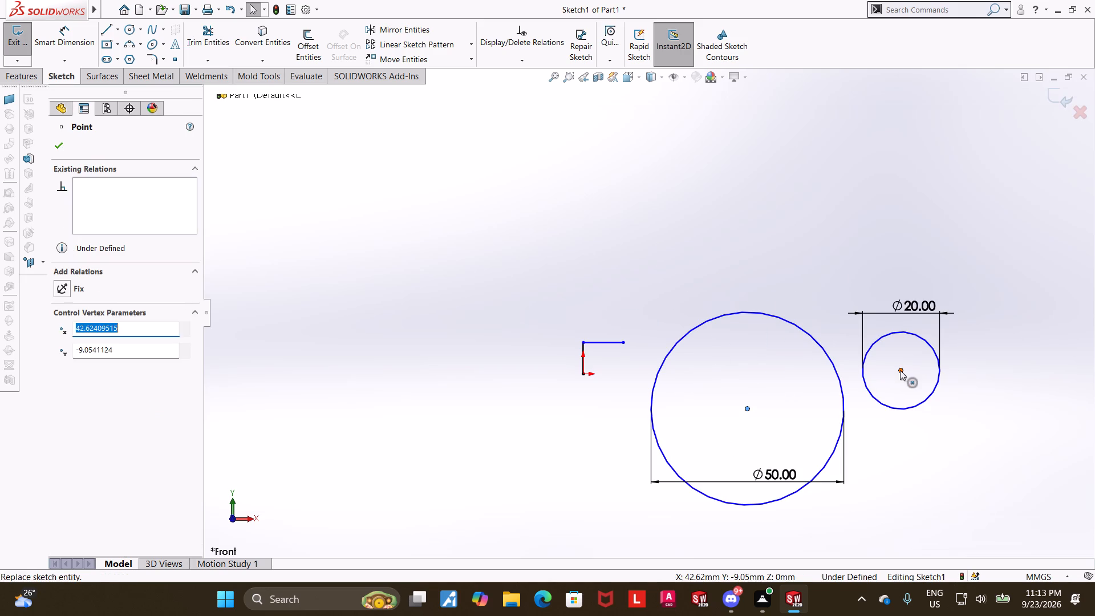
pyautogui.keyDown('ctrl'); pyautogui.click(900, 370); pyautogui.keyUp('ctrl')
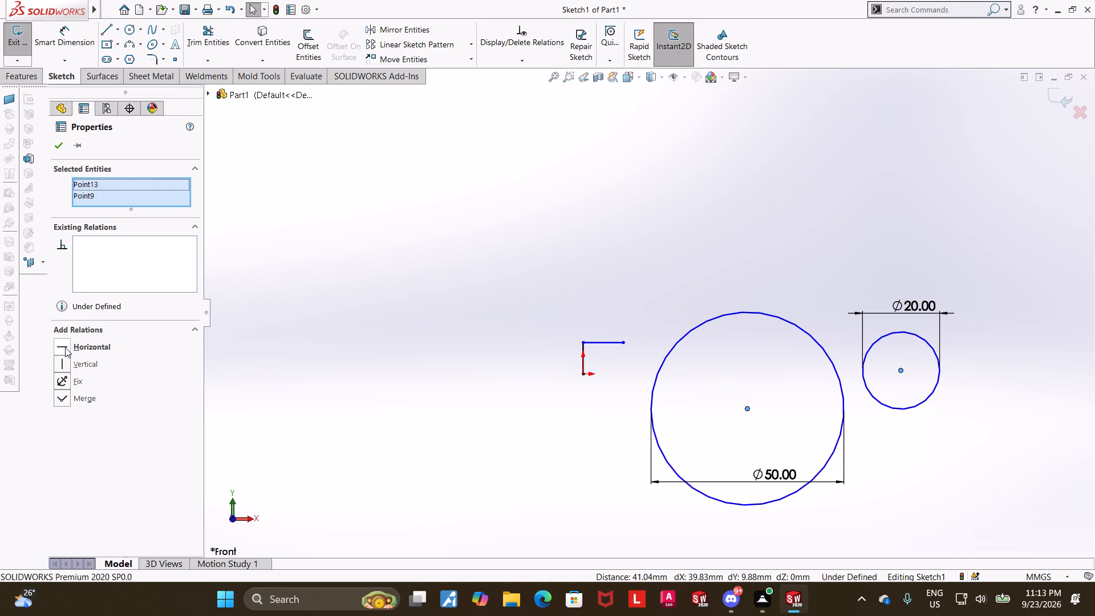
pyautogui.click(65, 347)
pyautogui.press('Escape')
# Dimension the horizontal distance from the origin to the centre of the 50 mm circle as 15+50 mm.
pyautogui.click(54, 38)
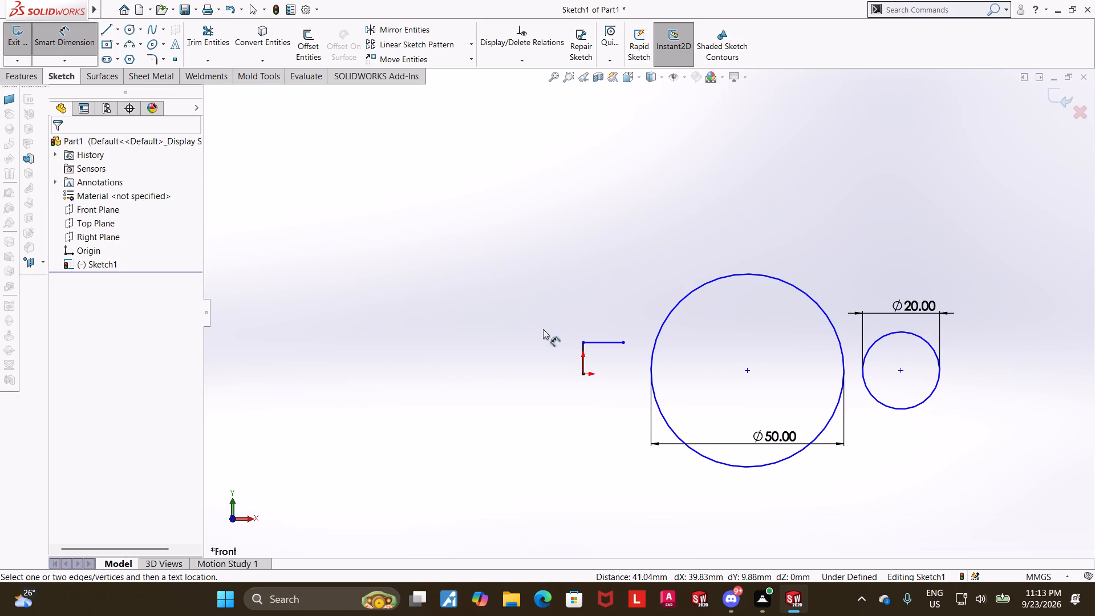
pyautogui.click(584, 375)
pyautogui.doubleClick(745, 371)
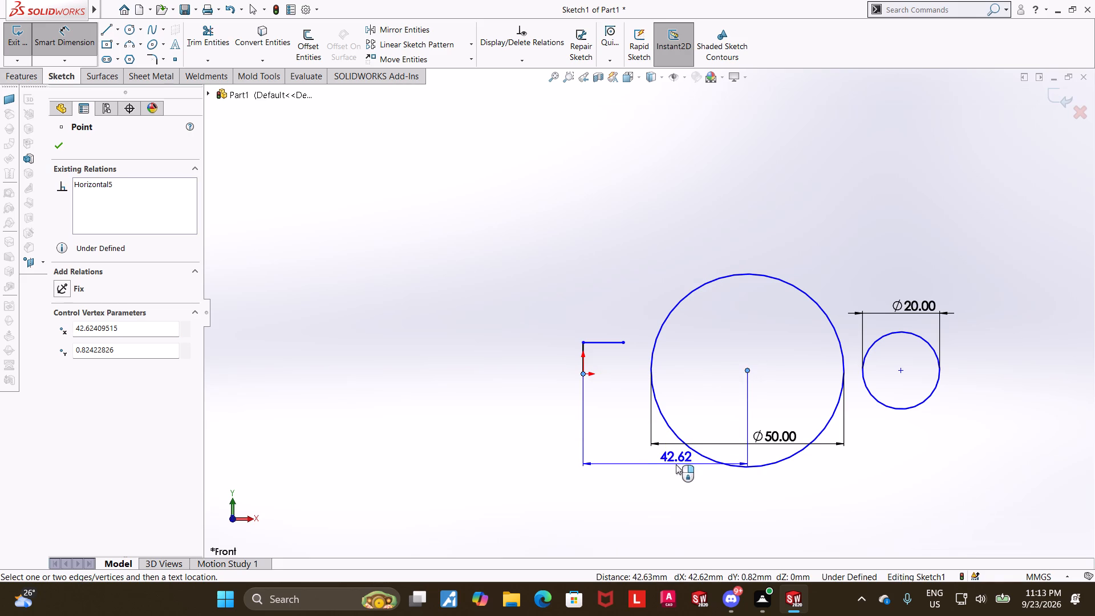
pyautogui.click(670, 483)
pyautogui.write('15')
pyautogui.press('BackSpace')
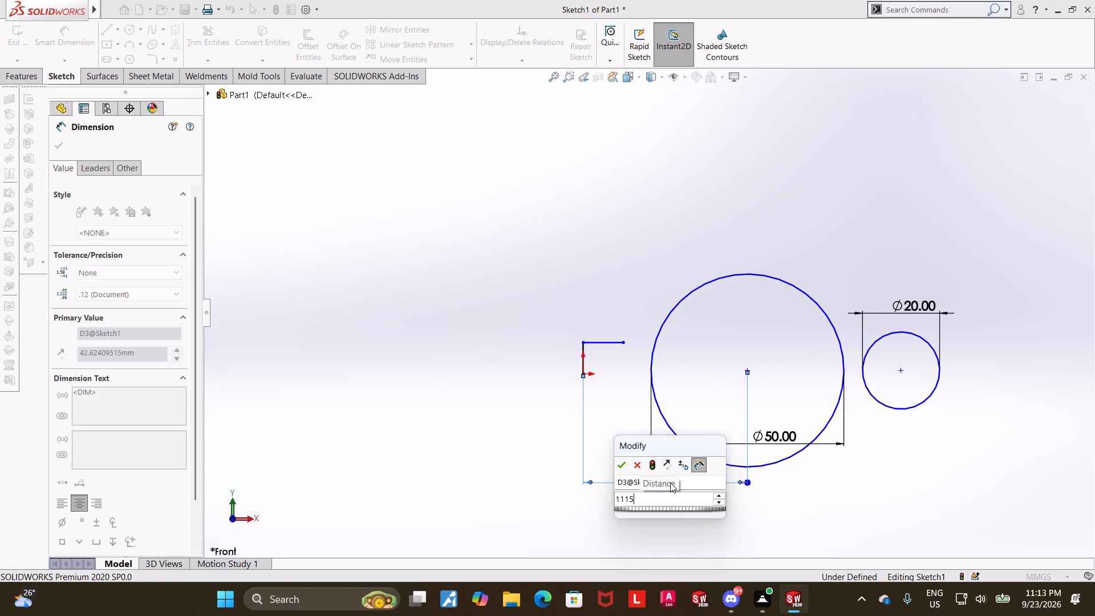
pyautogui.press('BackSpace')
pyautogui.press('BackSpace')
pyautogui.press('5')
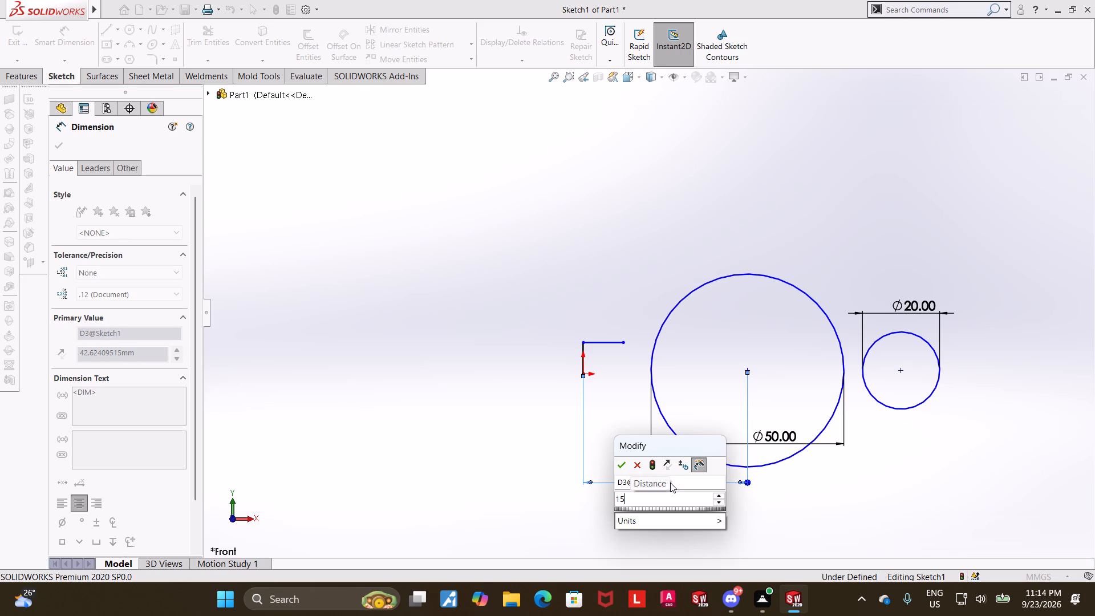
pyautogui.hotkey('shift', '+')
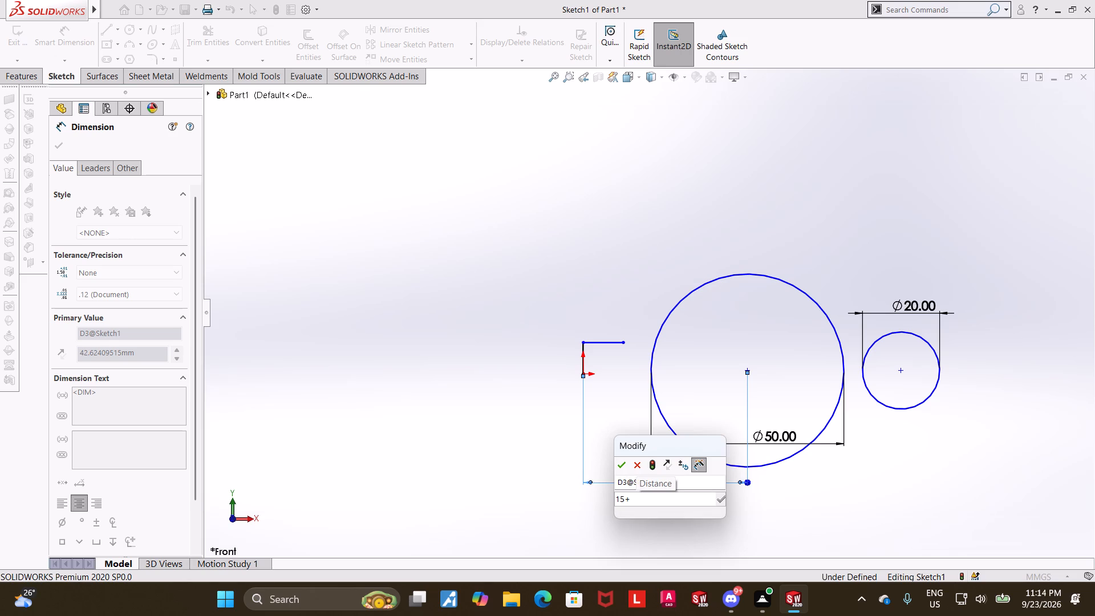
pyautogui.write('50')
pyautogui.press('Return')
pyautogui.press('Escape')
pyautogui.press('Escape')
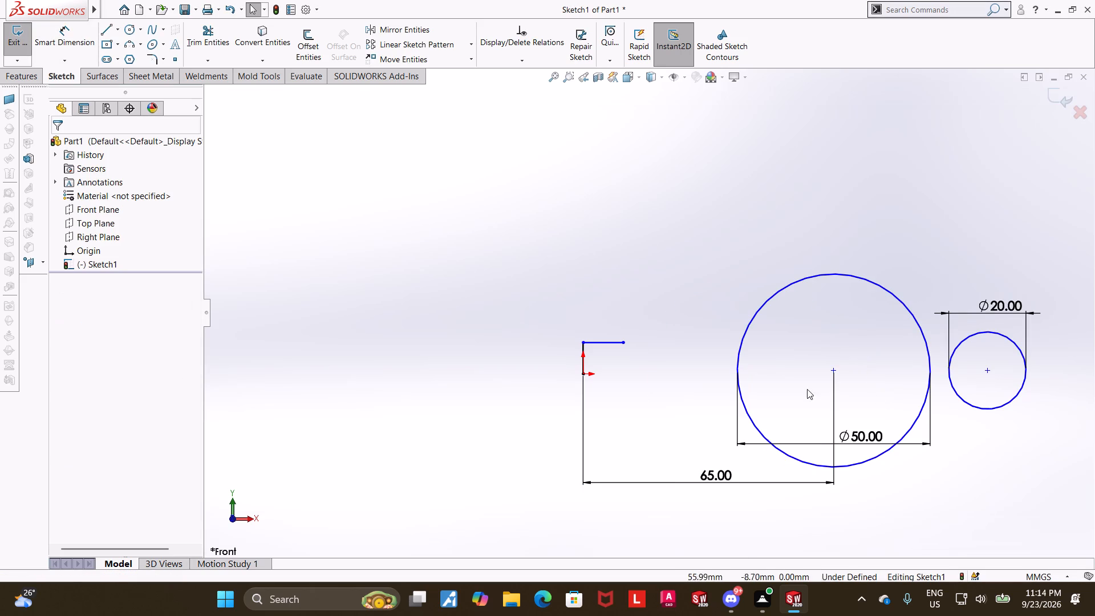
# Dimension the distance between the centres of the 50 mm and 20 mm circles as 40 mm.
pyautogui.click(63, 36)
pyautogui.click(834, 371)
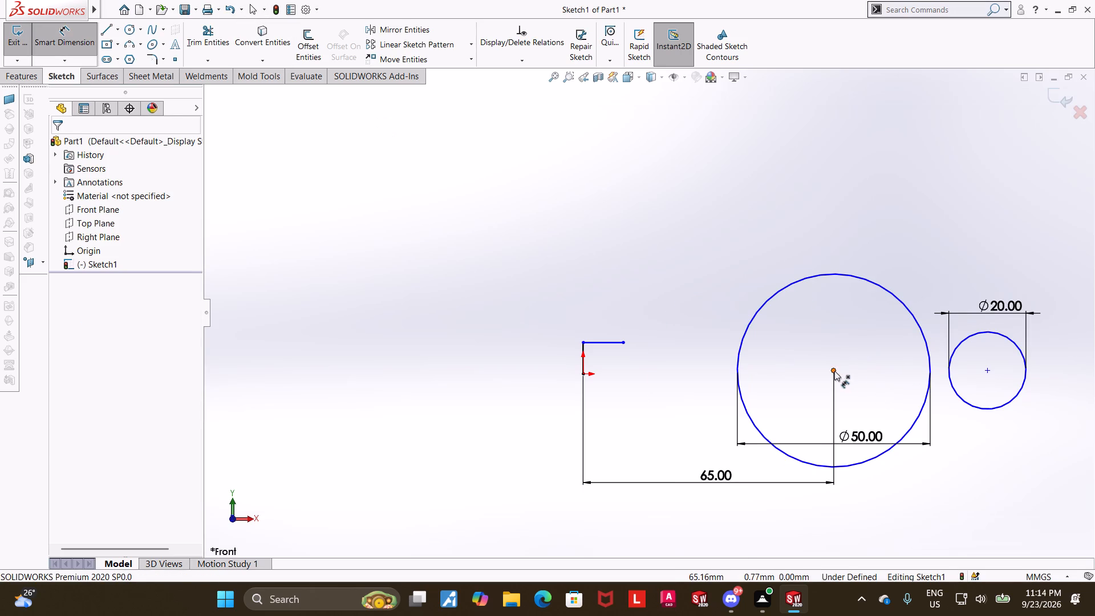
pyautogui.click(987, 372)
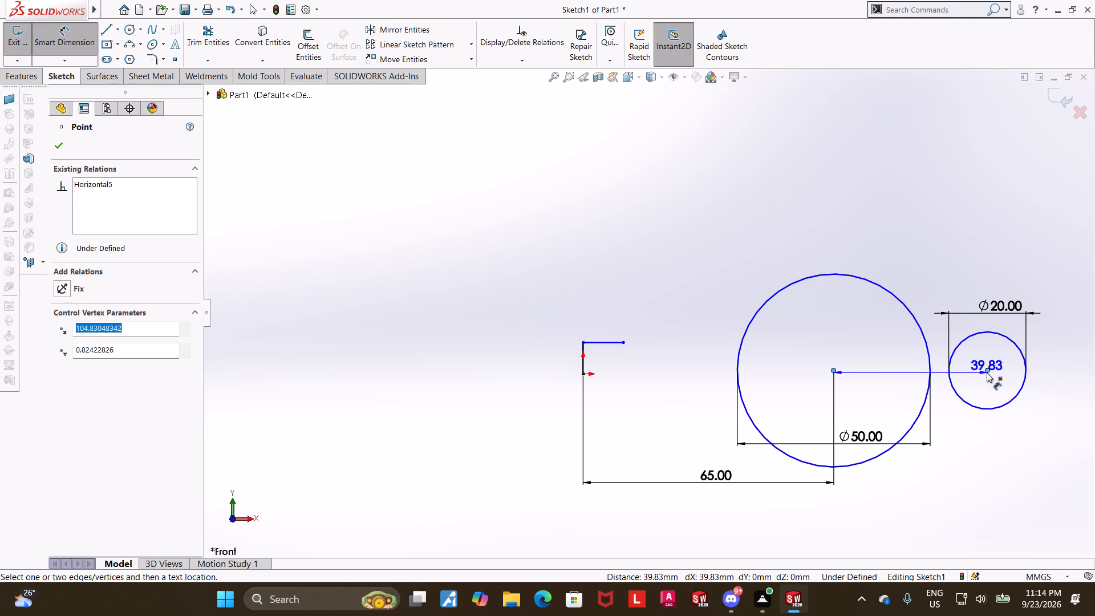
pyautogui.click(971, 472)
pyautogui.write('40')
pyautogui.press('Return')
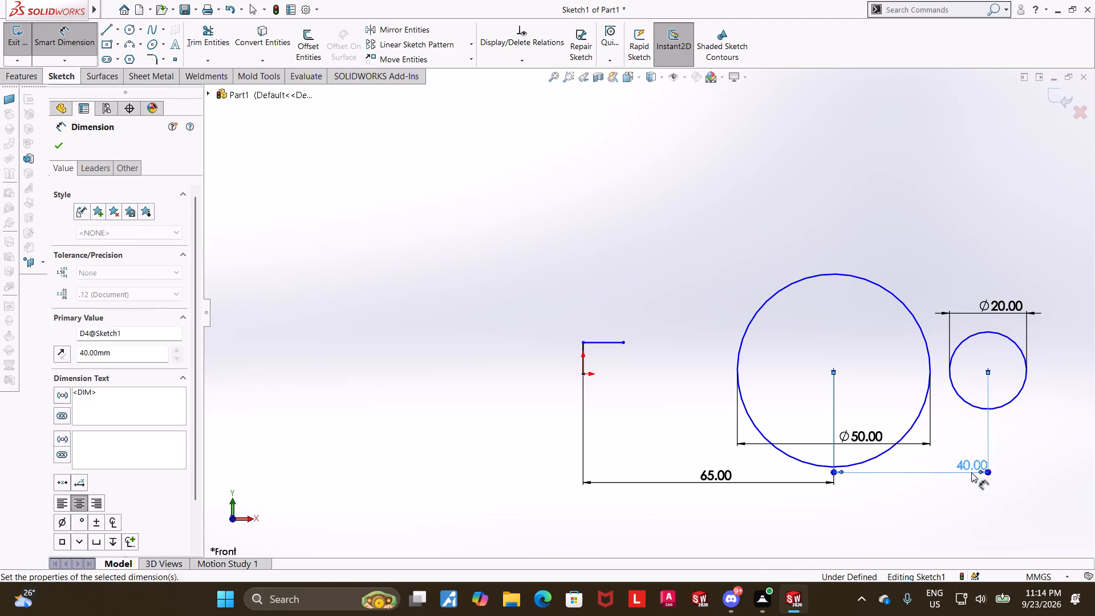
pyautogui.press('Escape')
pyautogui.press('Escape')
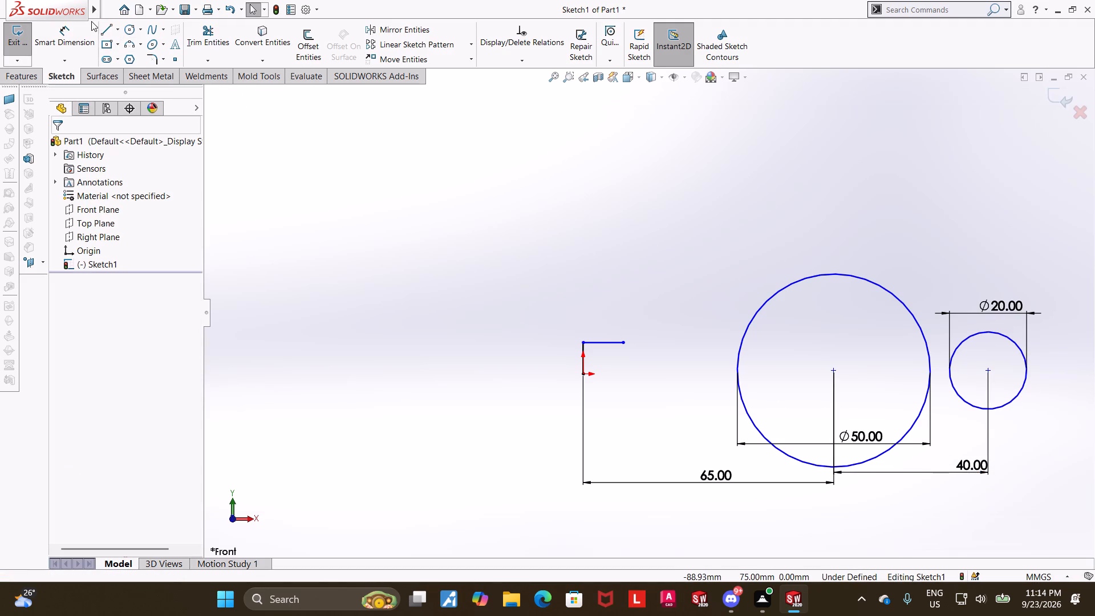
# Lengthen the horizontal line by moving its free endpoint to about 22 mm from the origin in X.
pyautogui.click(101, 26)
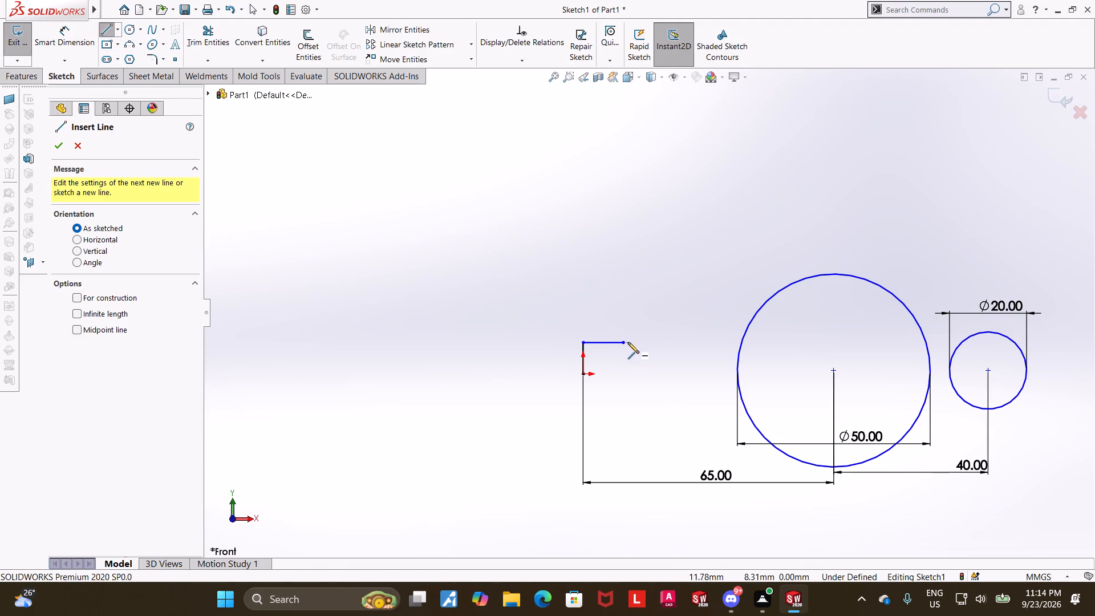
pyautogui.press('Escape')
pyautogui.moveTo(623, 344); pyautogui.dragTo(669, 342)
pyautogui.press('Escape')
pyautogui.press('Escape')
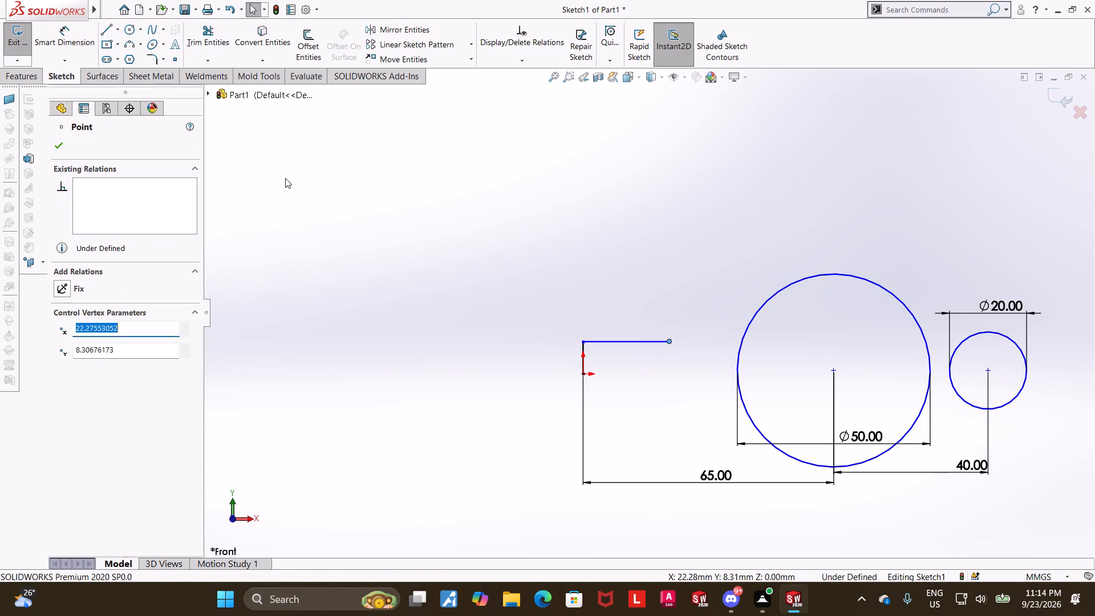
# Draw a three-point arc of about 37 mm radius from the horizontal line's free end to the top of the 50 mm circle.
pyautogui.click(131, 44)
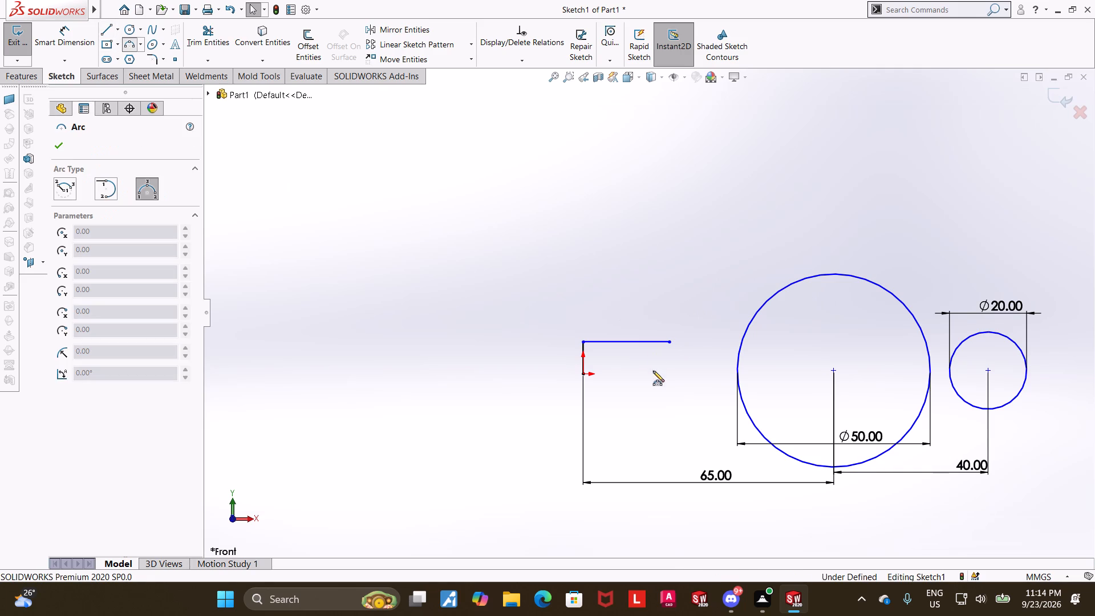
pyautogui.click(670, 342)
pyautogui.click(836, 272)
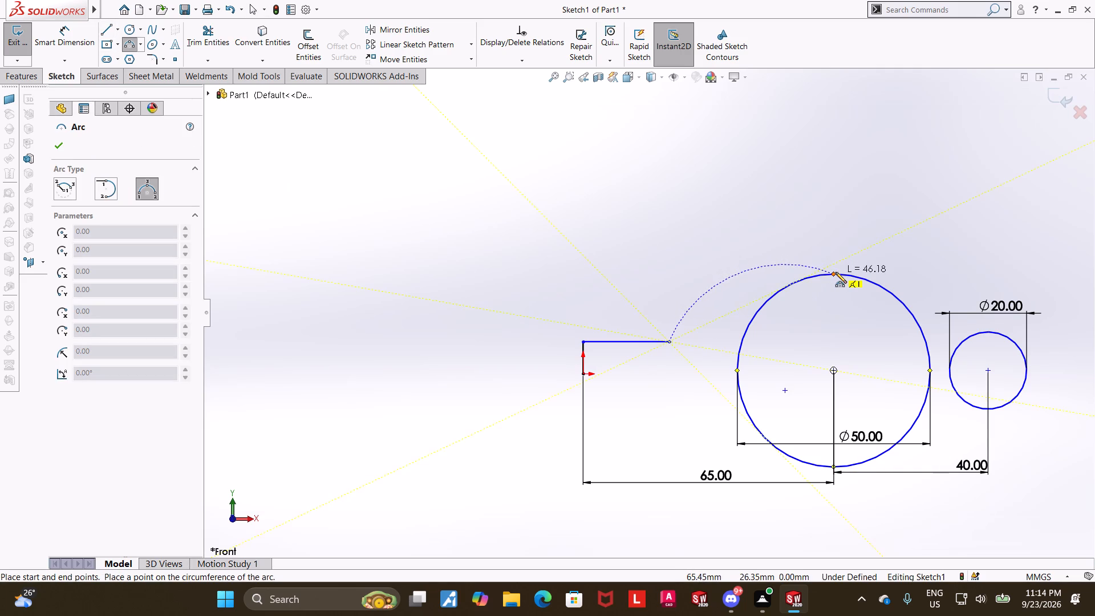
pyautogui.click(712, 294)
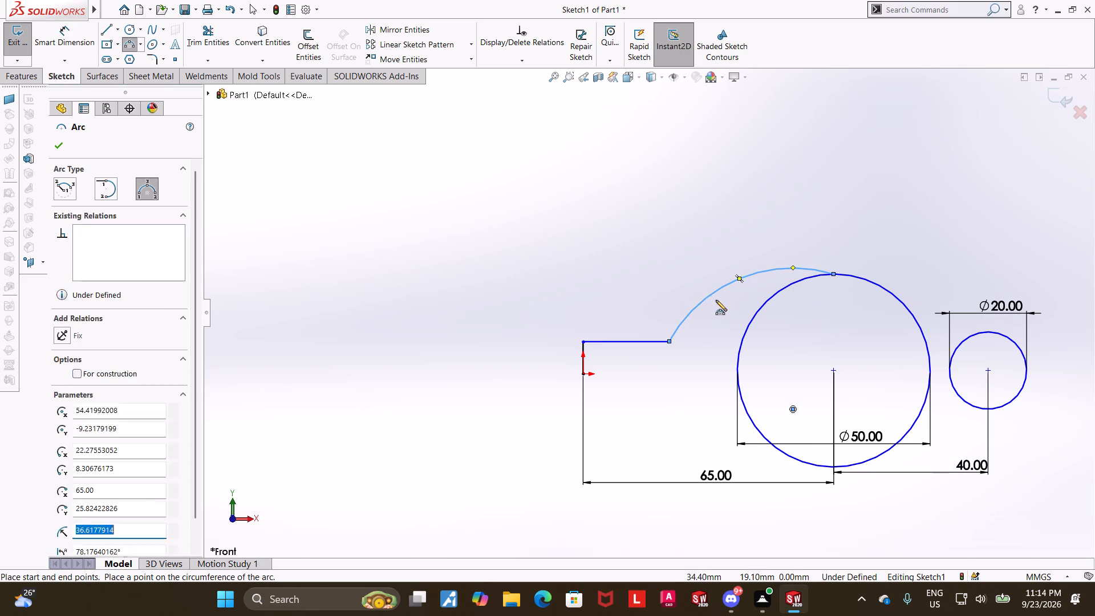
pyautogui.press('Escape')
pyautogui.press('Escape')
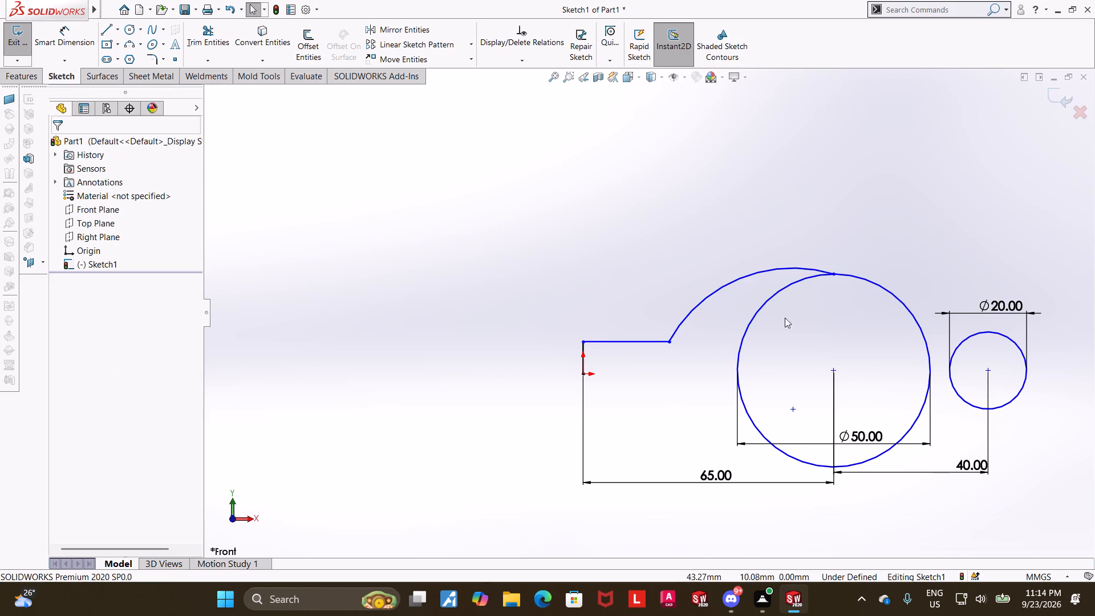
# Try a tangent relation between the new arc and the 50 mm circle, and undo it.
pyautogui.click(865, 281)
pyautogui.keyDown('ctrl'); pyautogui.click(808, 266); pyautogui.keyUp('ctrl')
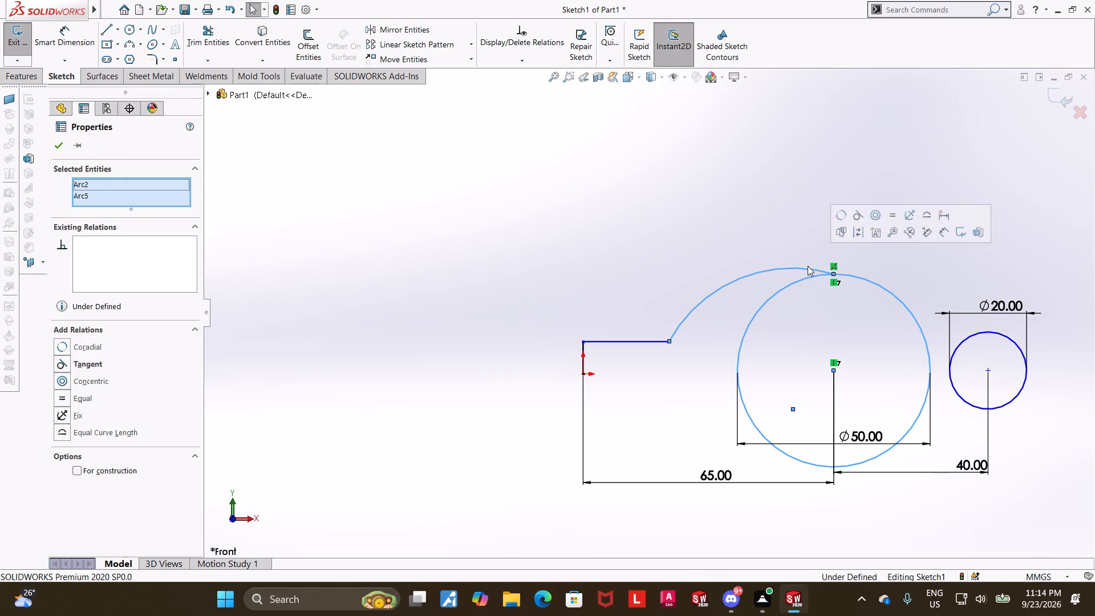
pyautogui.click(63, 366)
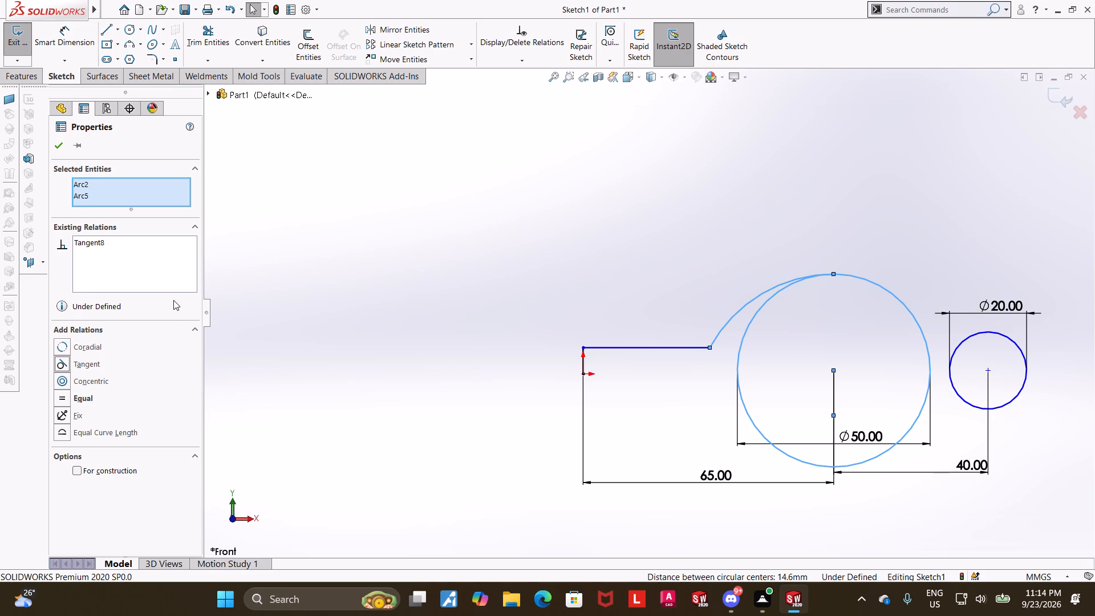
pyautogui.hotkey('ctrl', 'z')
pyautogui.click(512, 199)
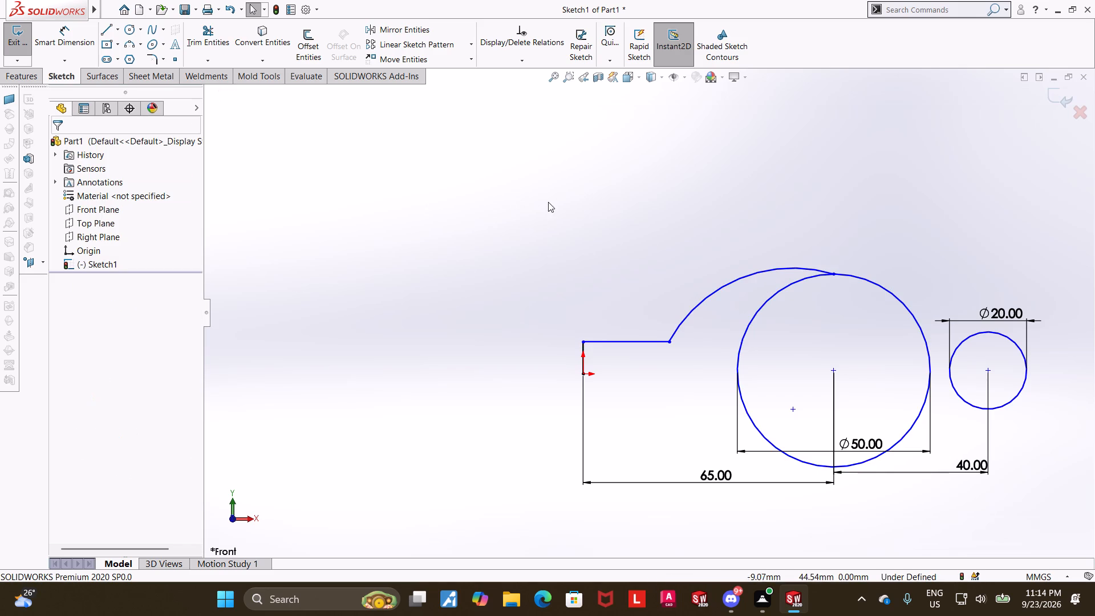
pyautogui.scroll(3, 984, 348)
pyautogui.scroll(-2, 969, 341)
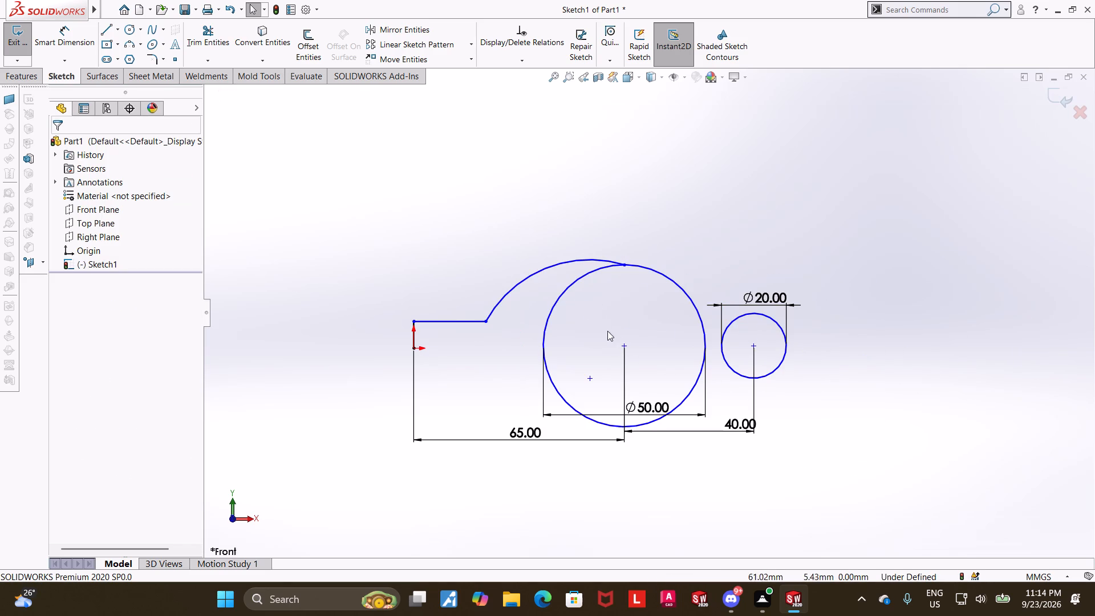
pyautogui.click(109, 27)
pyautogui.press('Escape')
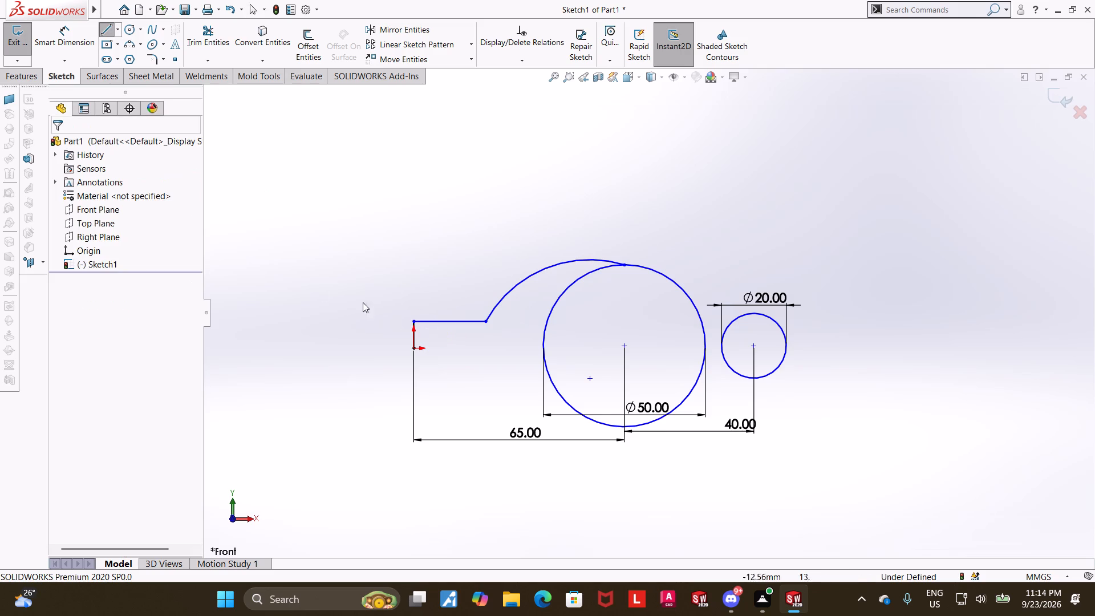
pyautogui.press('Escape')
# Draw a nearly horizontal centerline about 160 mm long from the origin past both circles.
pyautogui.click(120, 25)
pyautogui.click(116, 60)
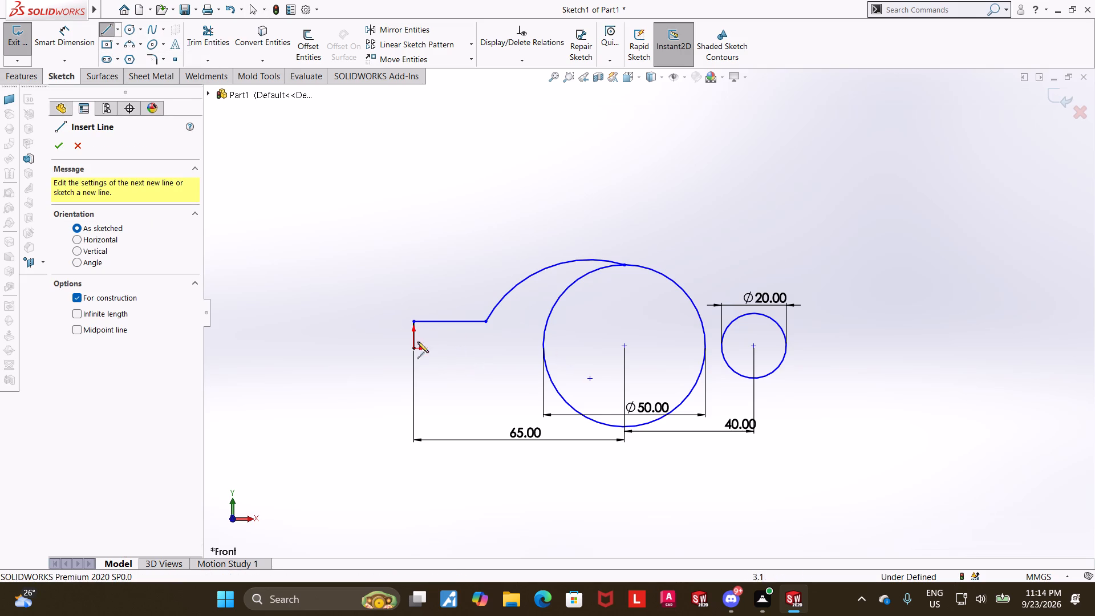
pyautogui.click(414, 347)
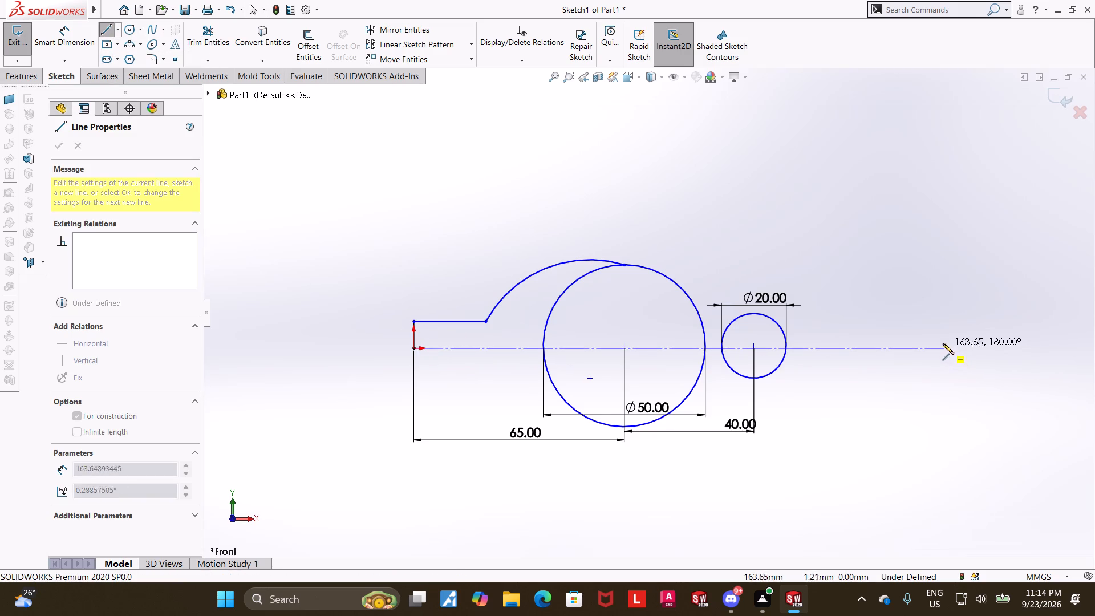
pyautogui.click(931, 345)
pyautogui.press('Escape')
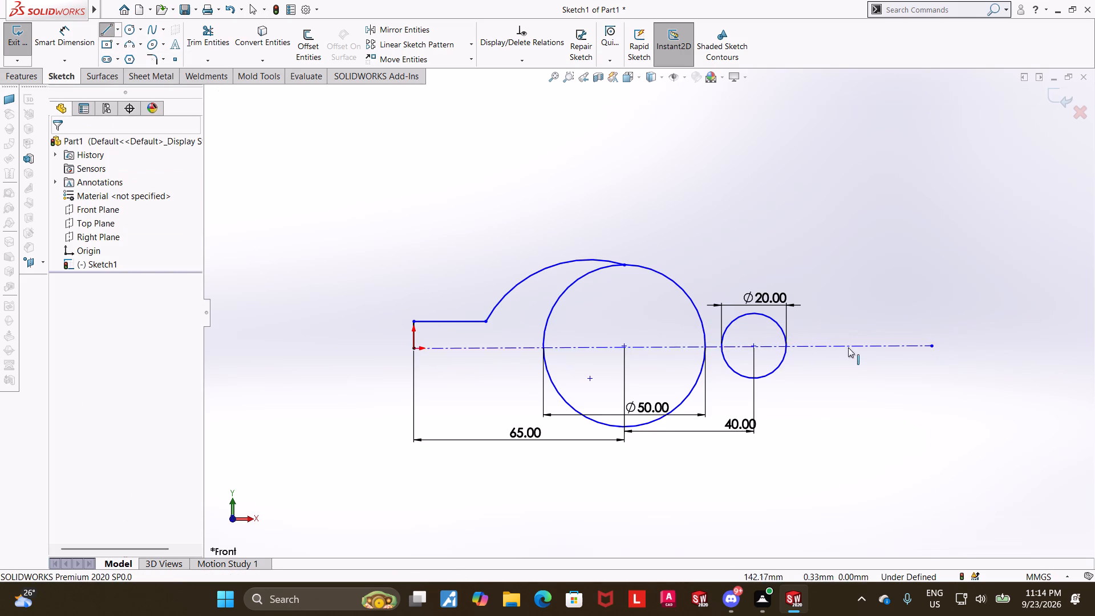
pyautogui.press('Escape')
# Add a coincident relation between the centre of the 50 mm circle and the centerline.
pyautogui.scroll(-3, 713, 345)
pyautogui.press('Escape')
pyautogui.press('Escape')
pyautogui.click(554, 337)
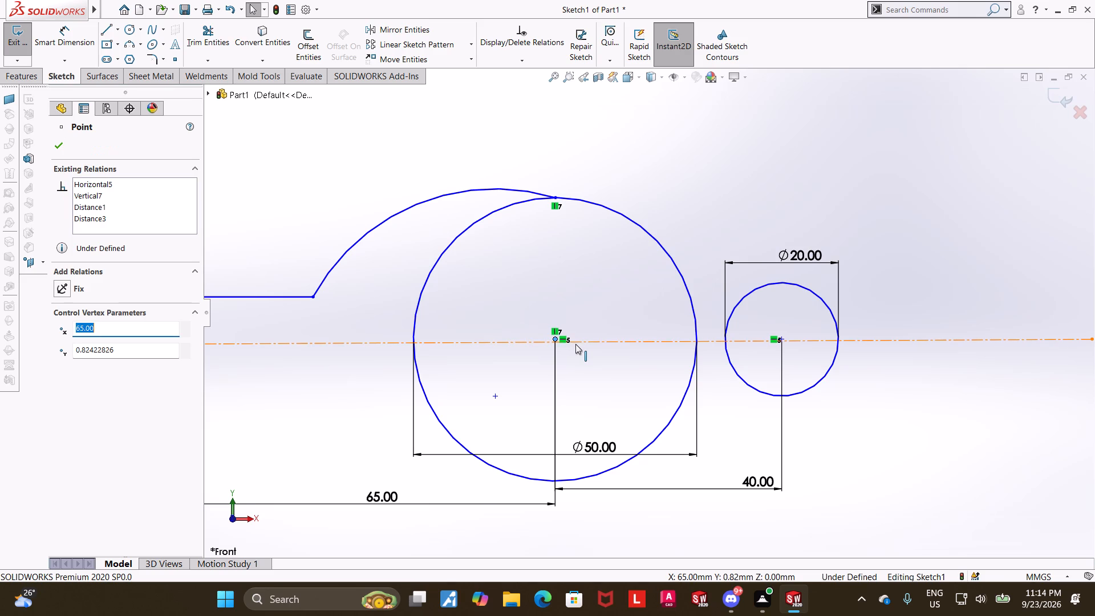
pyautogui.keyDown('ctrl'); pyautogui.click(575, 344); pyautogui.keyUp('ctrl')
pyautogui.click(62, 363)
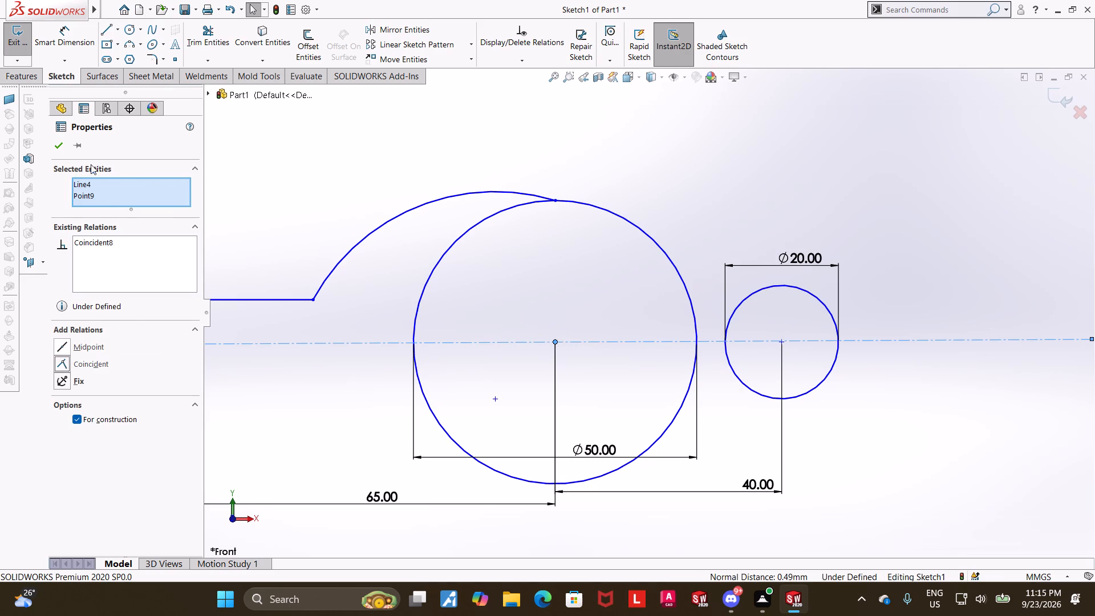
pyautogui.click(60, 143)
pyautogui.scroll(4, 920, 244)
pyautogui.press('Escape')
# Draw a sloping line from the upper edge of the 50 mm circle to the upper edge of the 20 mm circle.
pyautogui.click(101, 28)
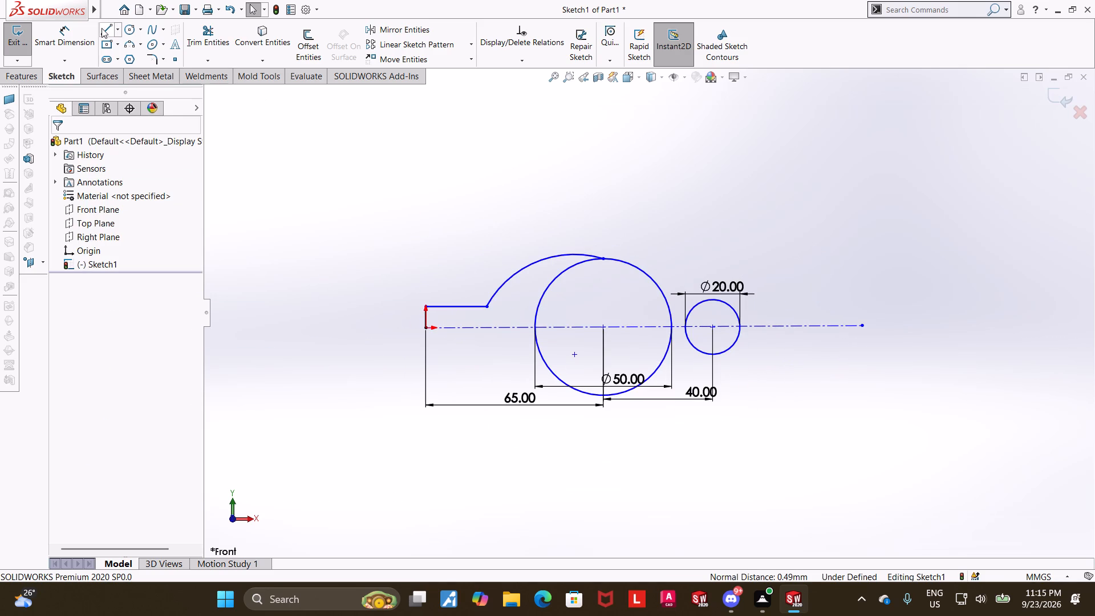
pyautogui.scroll(-2, 640, 263)
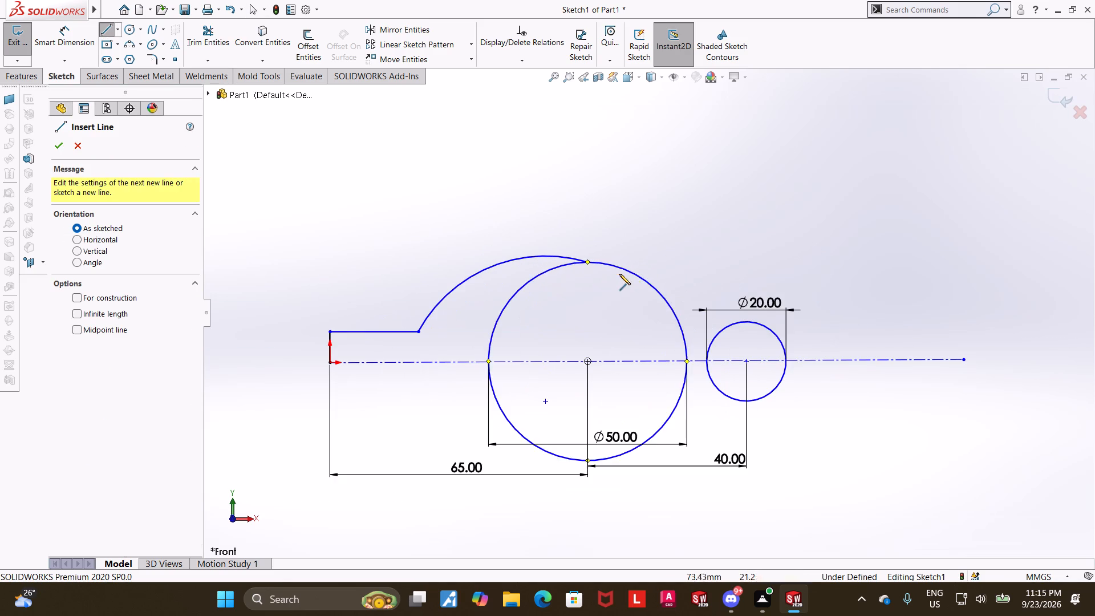
pyautogui.click(618, 267)
pyautogui.click(766, 327)
pyautogui.press('Escape')
pyautogui.press('Escape')
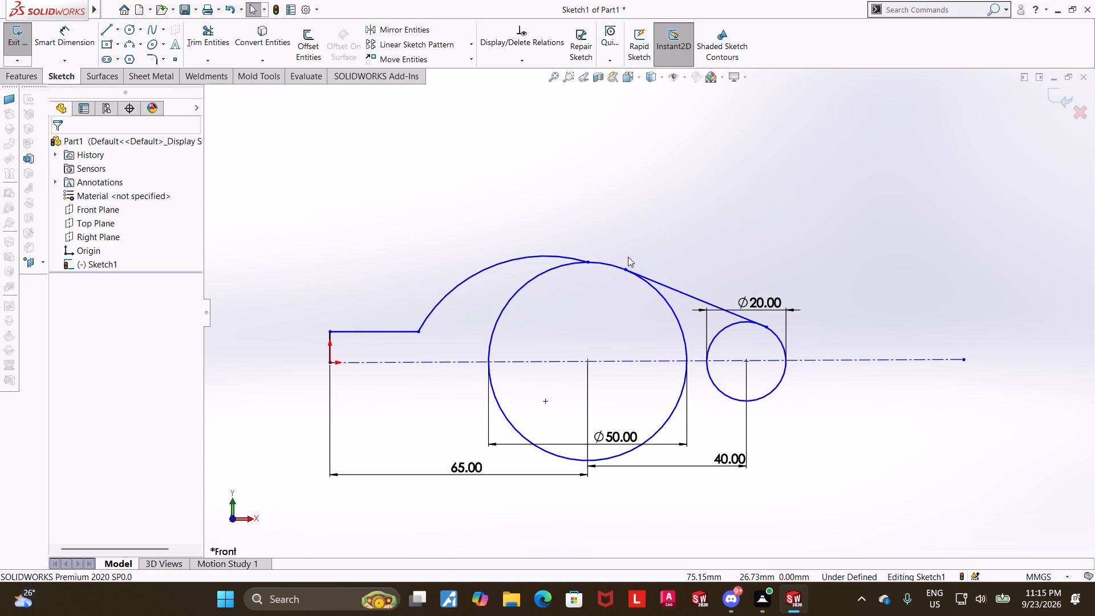
pyautogui.press('Escape')
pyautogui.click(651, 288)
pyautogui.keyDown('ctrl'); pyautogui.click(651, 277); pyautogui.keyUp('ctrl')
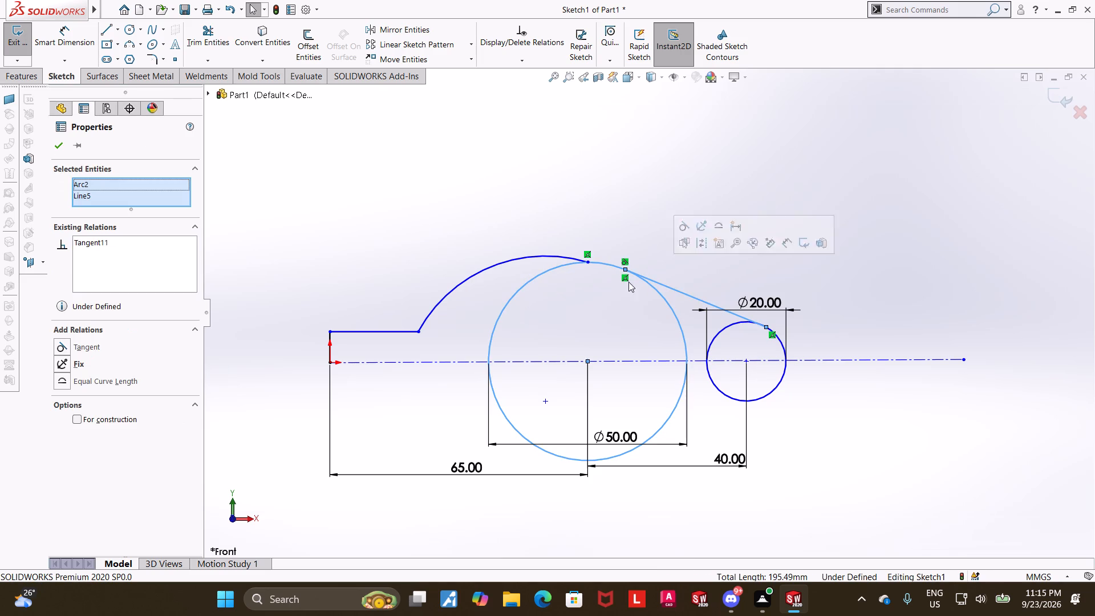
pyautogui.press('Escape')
# Add a tangent relation between the sloping line and the 20 mm circle.
pyautogui.click(782, 340)
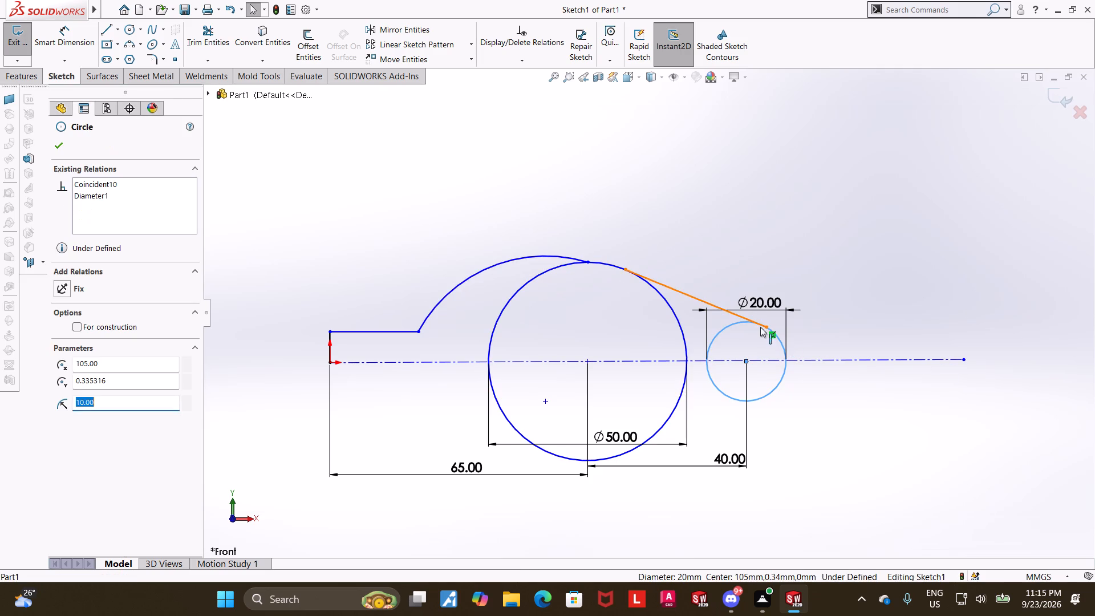
pyautogui.keyDown('ctrl'); pyautogui.click(747, 319); pyautogui.keyUp('ctrl')
pyautogui.click(60, 342)
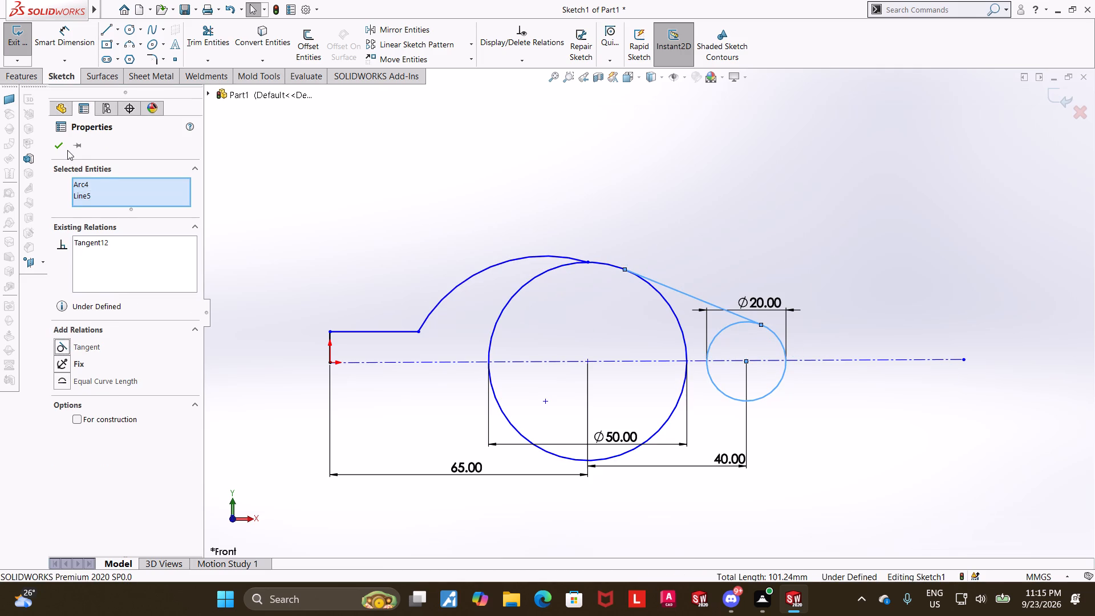
pyautogui.click(65, 148)
pyautogui.press('Escape')
pyautogui.press('Escape')
# Apply a tangent relation between the sloping line and the 50 mm circle.
pyautogui.scroll(-3, 627, 281)
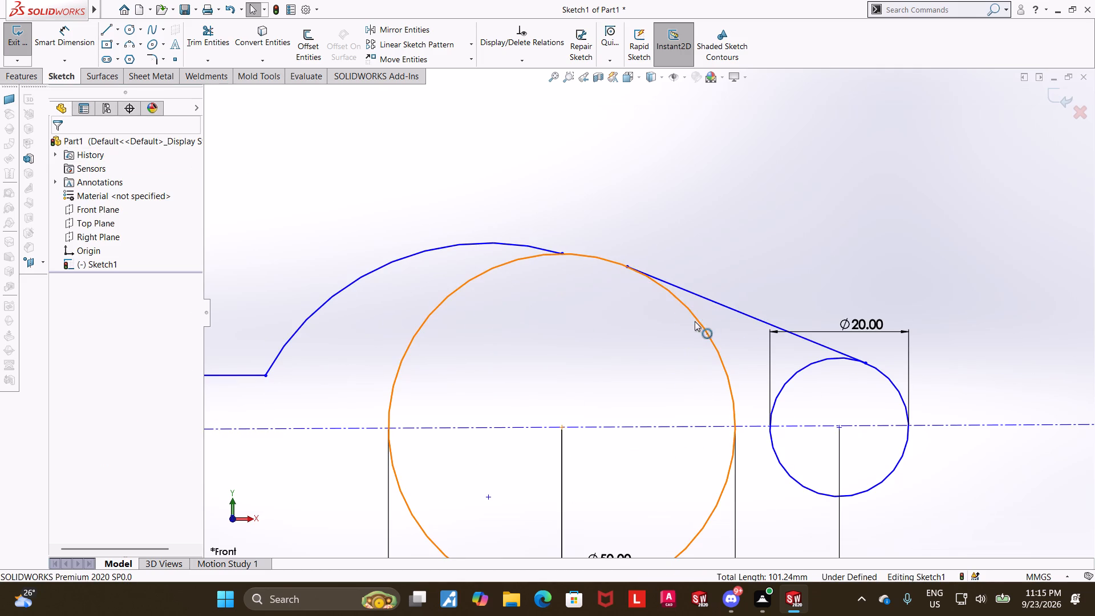
pyautogui.click(695, 321)
pyautogui.keyDown('ctrl'); pyautogui.click(677, 286); pyautogui.keyUp('ctrl')
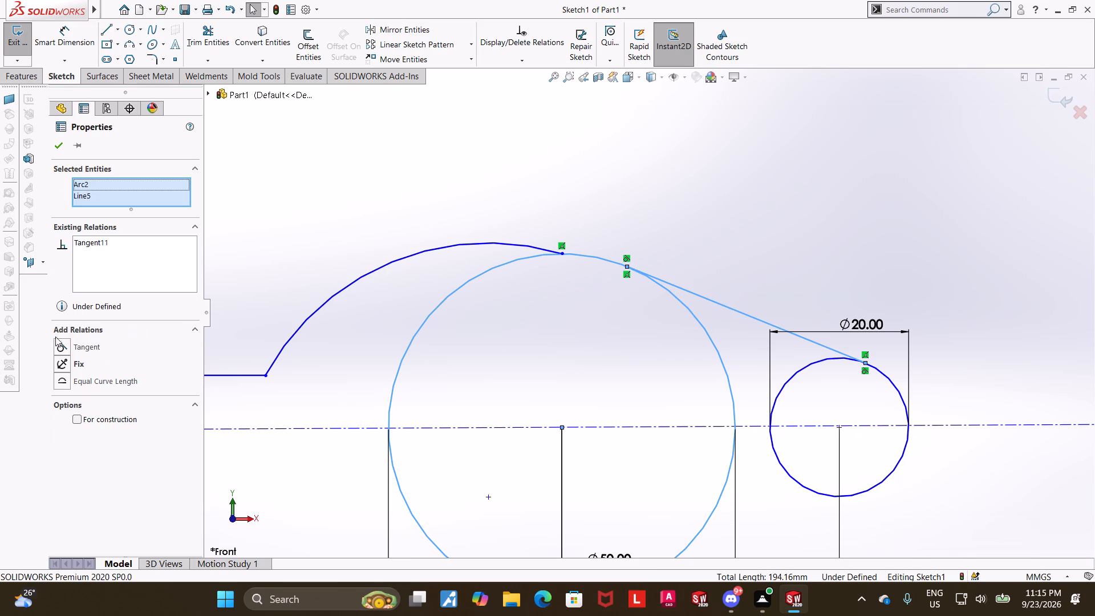
pyautogui.click(64, 341)
pyautogui.click(64, 149)
pyautogui.press('Escape')
pyautogui.scroll(3, 400, 205)
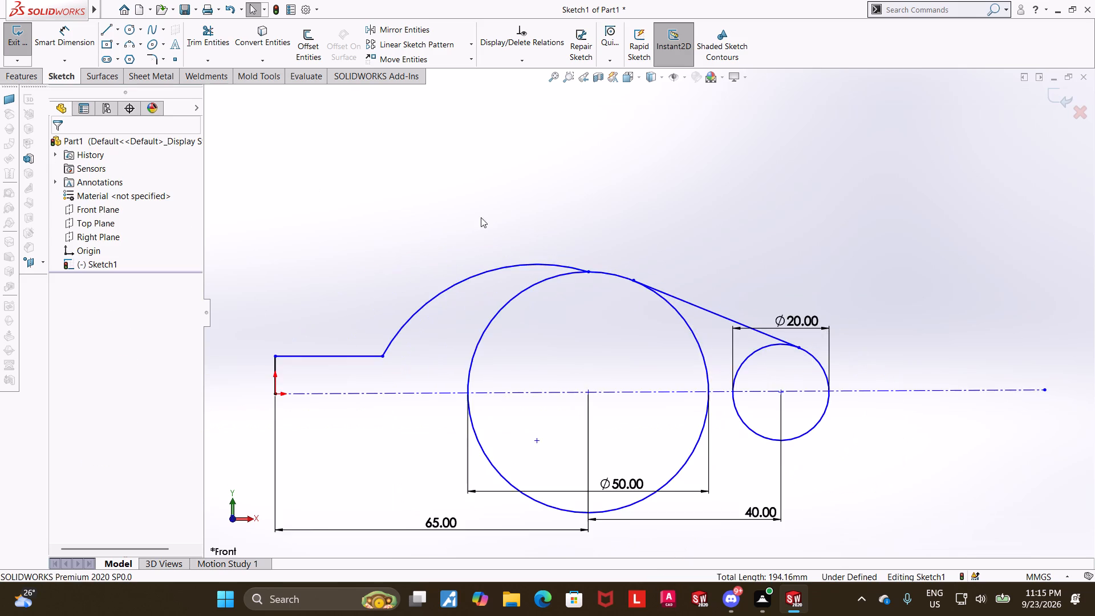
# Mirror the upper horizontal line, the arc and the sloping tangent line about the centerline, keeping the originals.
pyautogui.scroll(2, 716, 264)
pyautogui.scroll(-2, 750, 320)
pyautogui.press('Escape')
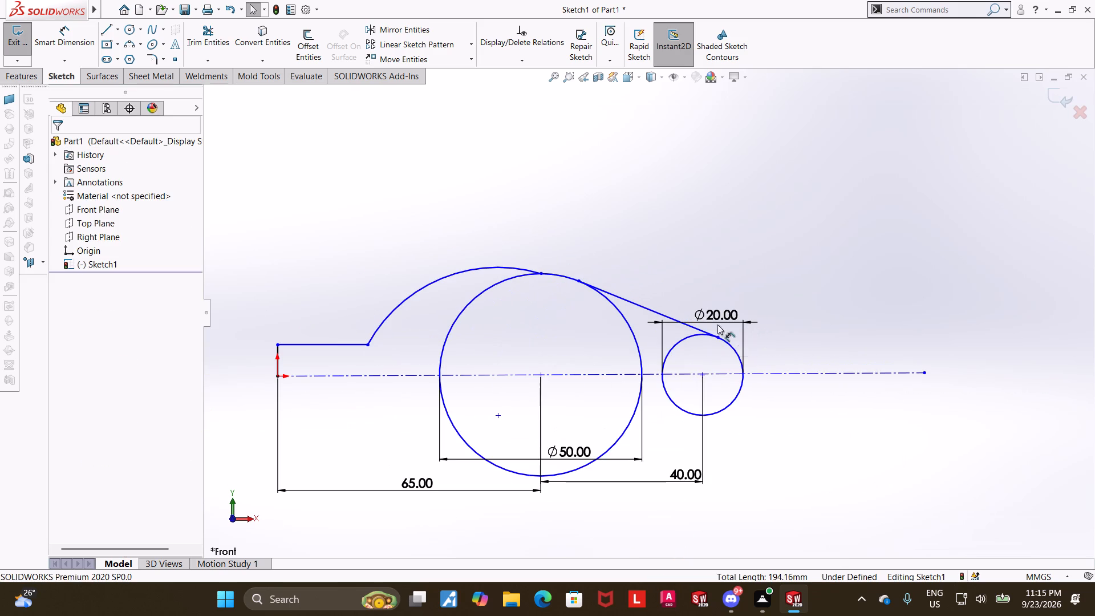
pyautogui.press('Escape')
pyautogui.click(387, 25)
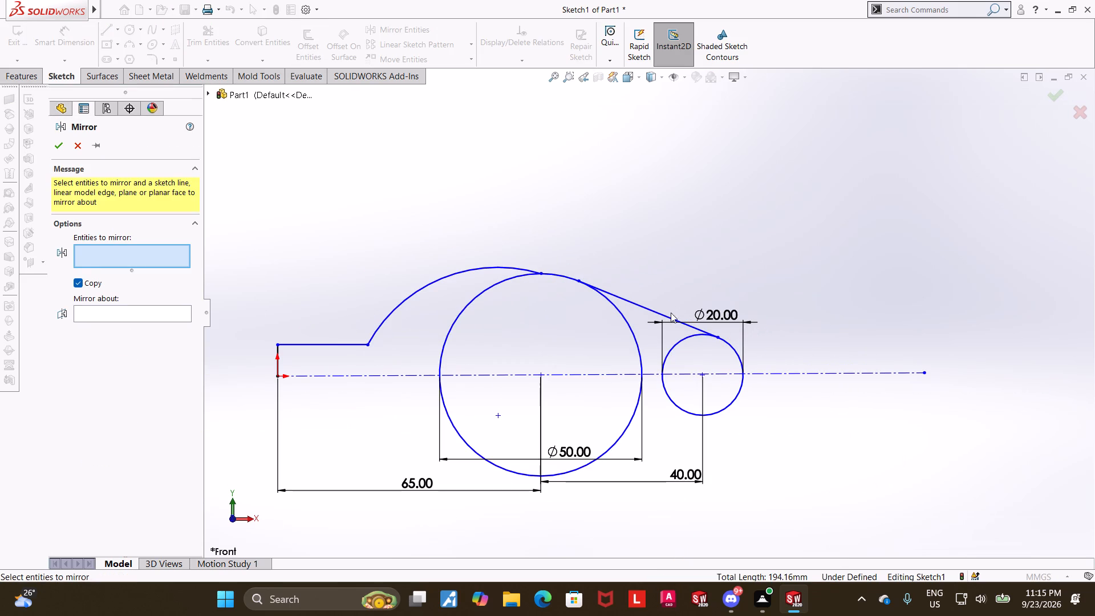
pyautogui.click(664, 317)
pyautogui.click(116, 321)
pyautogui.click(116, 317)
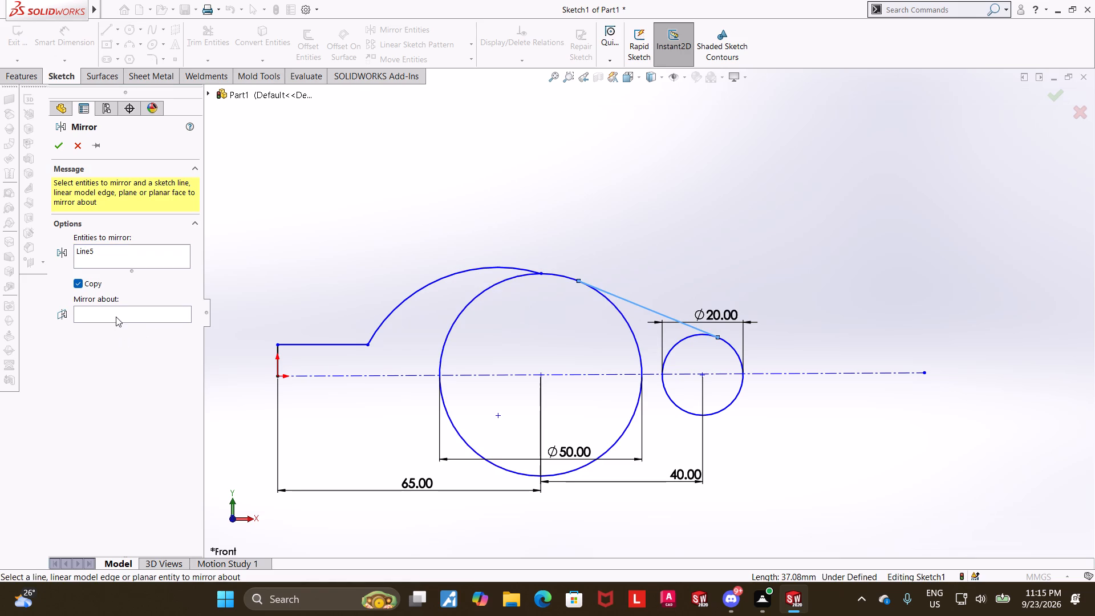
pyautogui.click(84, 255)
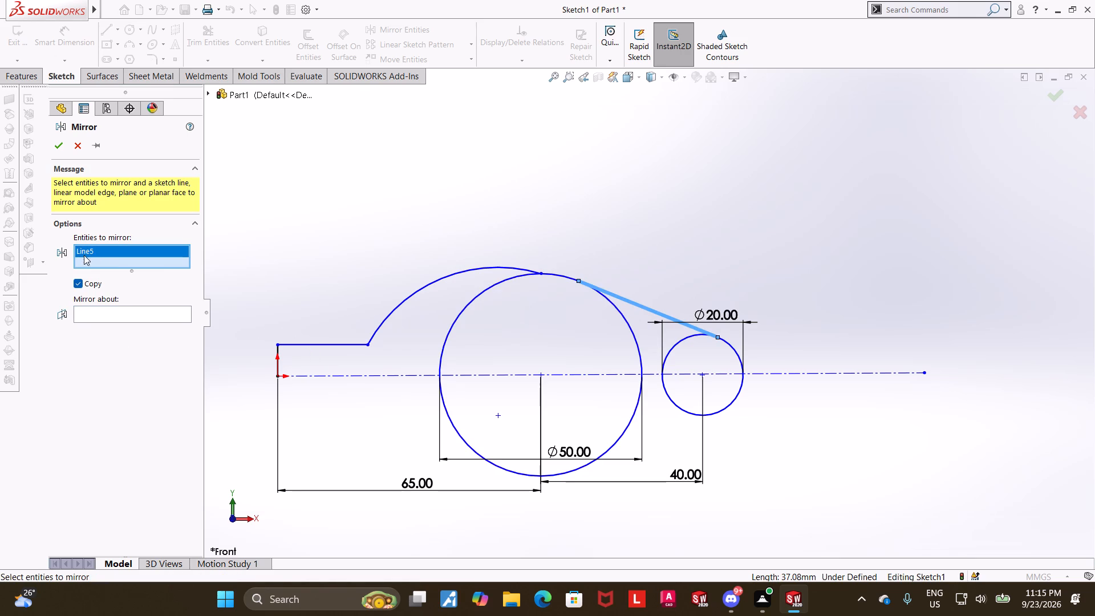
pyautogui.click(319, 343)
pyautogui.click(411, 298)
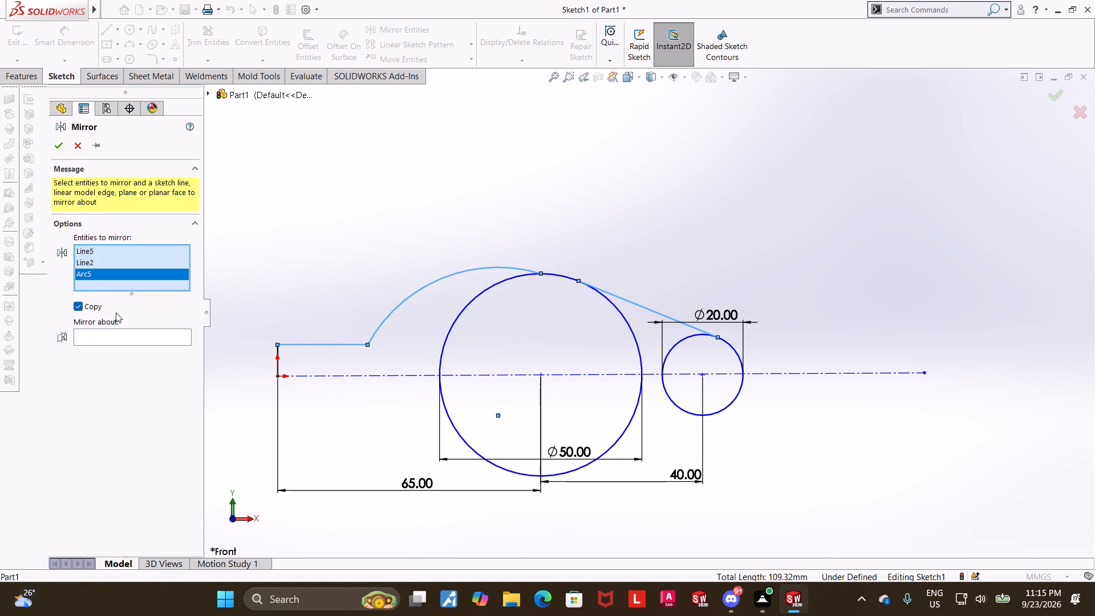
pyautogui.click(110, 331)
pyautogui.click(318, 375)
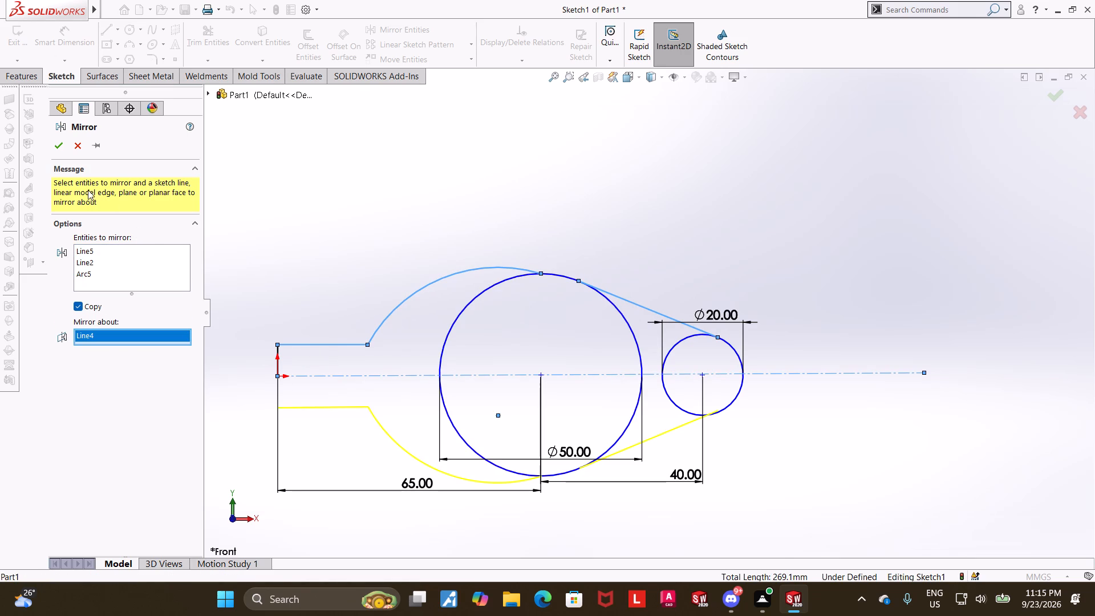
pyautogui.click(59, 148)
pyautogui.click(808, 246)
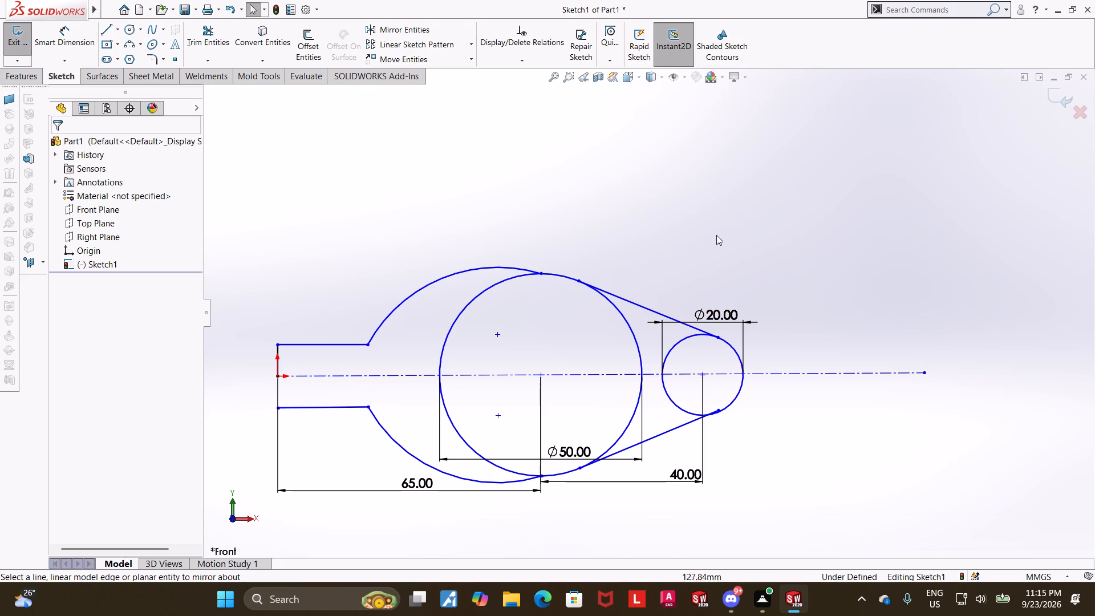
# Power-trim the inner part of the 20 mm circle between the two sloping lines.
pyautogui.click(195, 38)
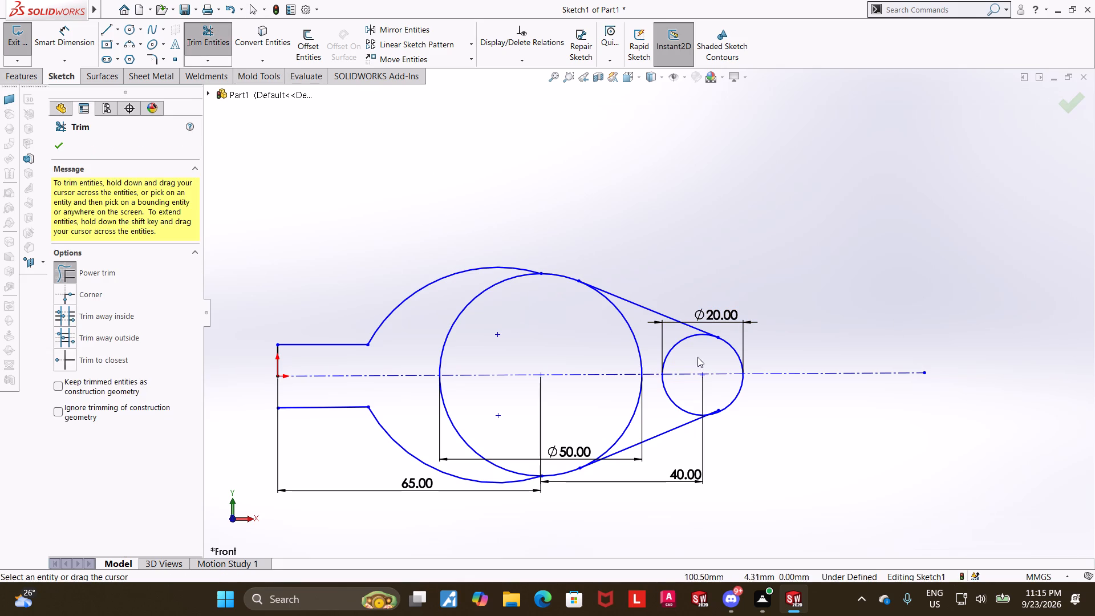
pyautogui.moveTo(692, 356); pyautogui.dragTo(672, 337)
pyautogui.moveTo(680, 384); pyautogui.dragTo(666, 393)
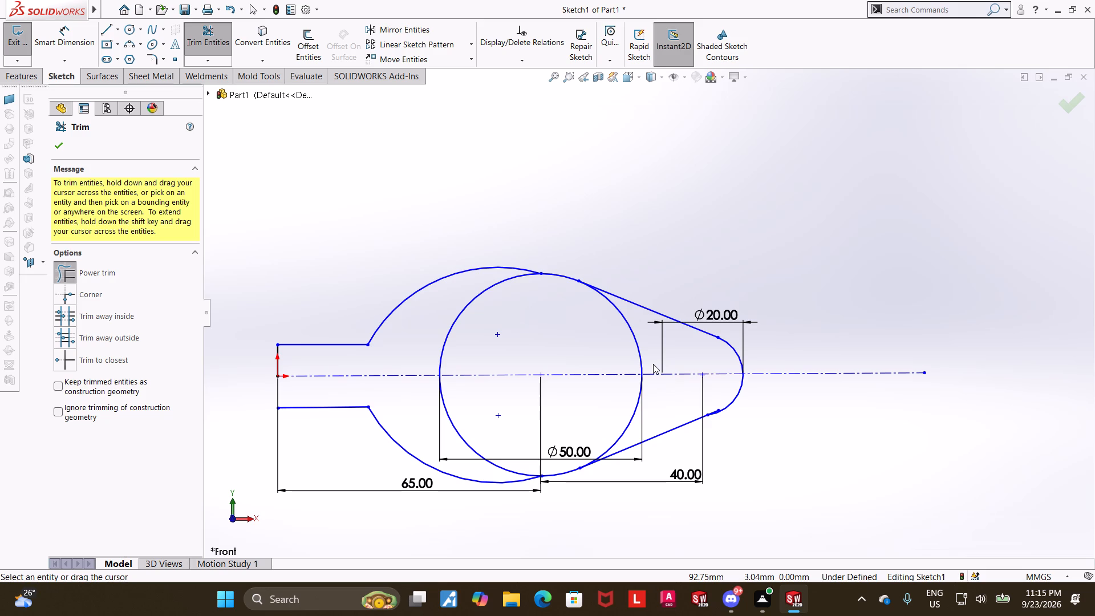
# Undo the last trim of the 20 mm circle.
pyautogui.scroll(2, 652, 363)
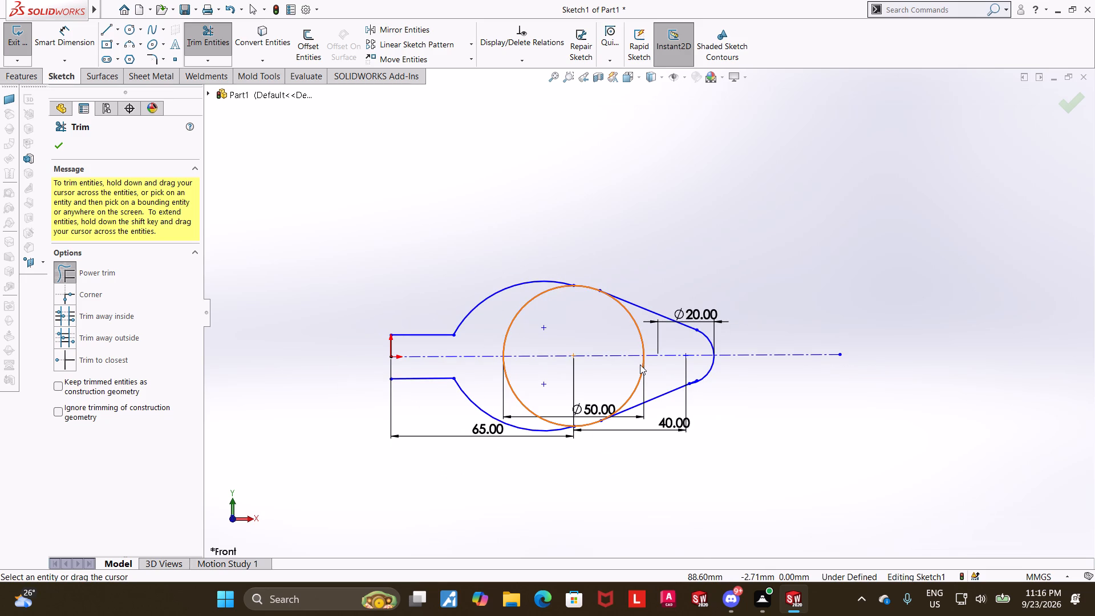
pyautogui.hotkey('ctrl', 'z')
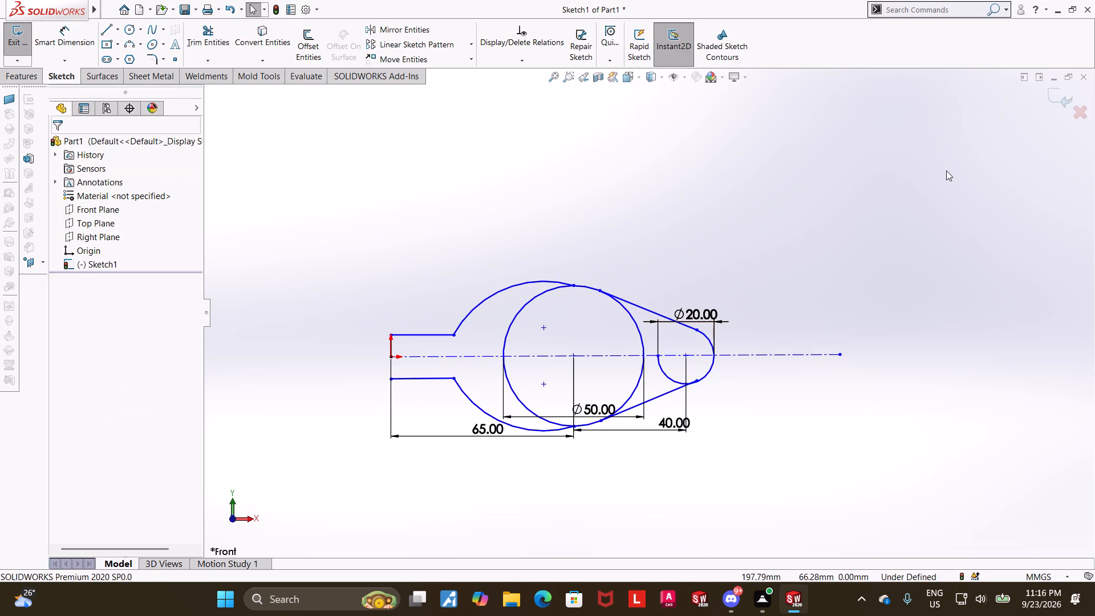
# Exit the profile sketch and discard all its changes.
pyautogui.click(1077, 125)
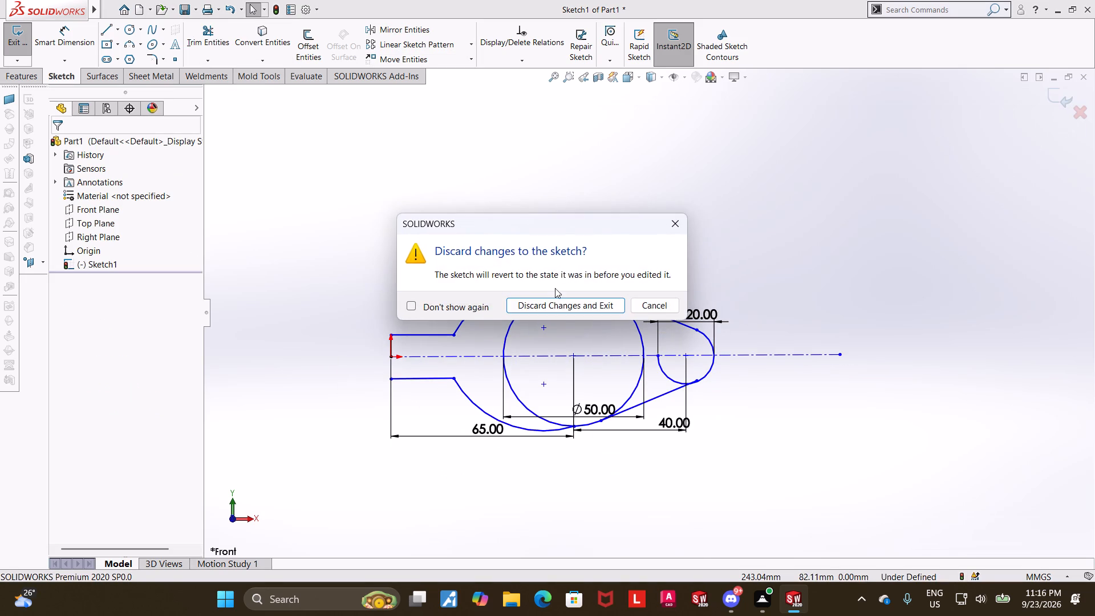
pyautogui.click(563, 300)
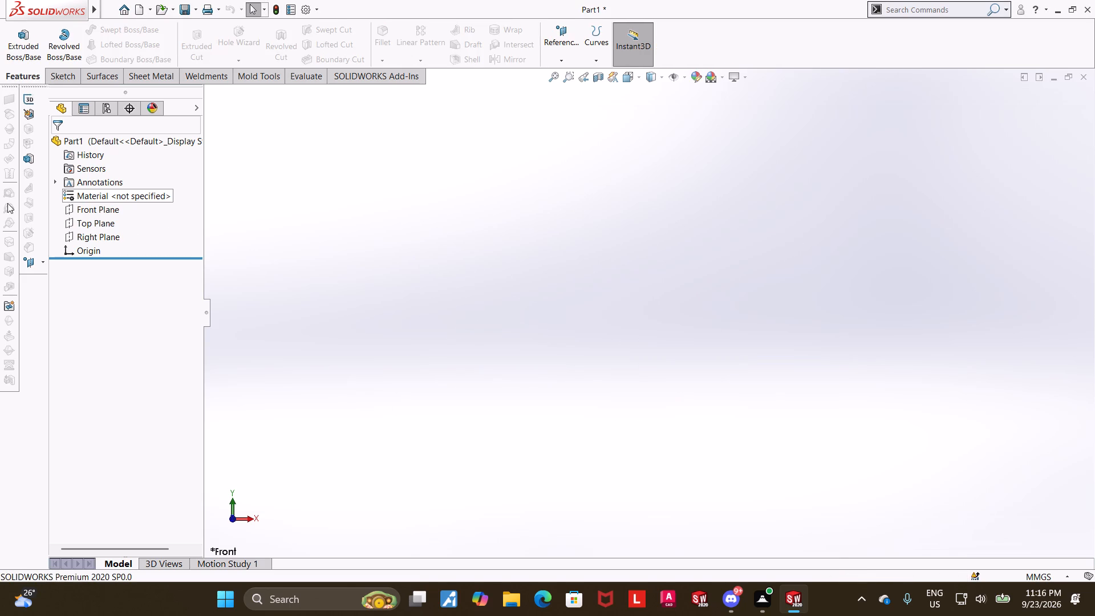
# Start a new sketch on the Front Plane and draw a circle of about 46 mm radius centred on the origin.
pyautogui.click(106, 214)
pyautogui.click(108, 198)
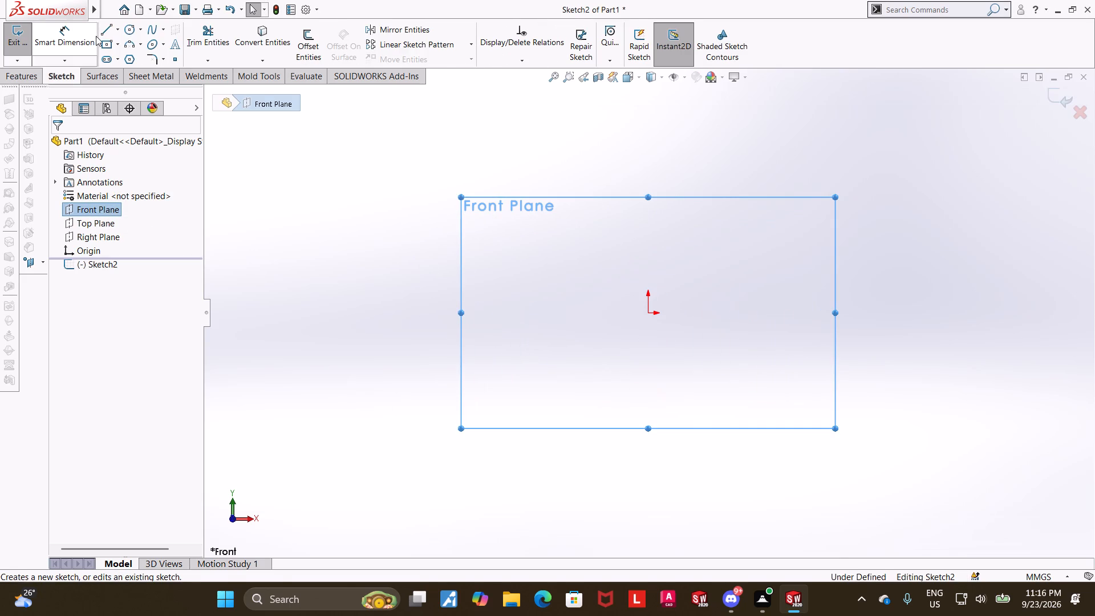
pyautogui.click(128, 30)
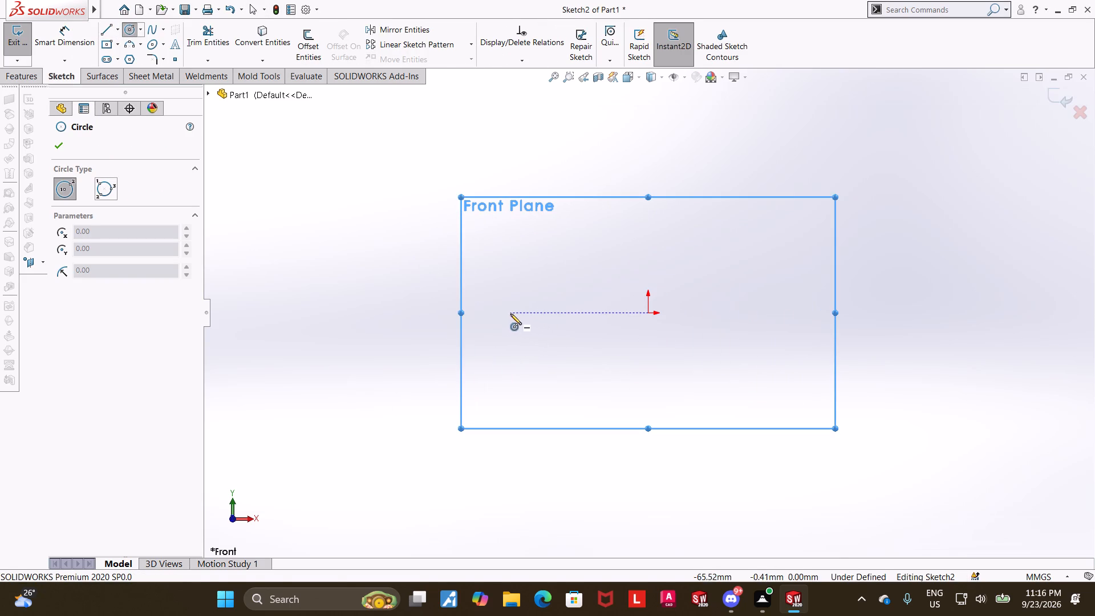
pyautogui.click(646, 312)
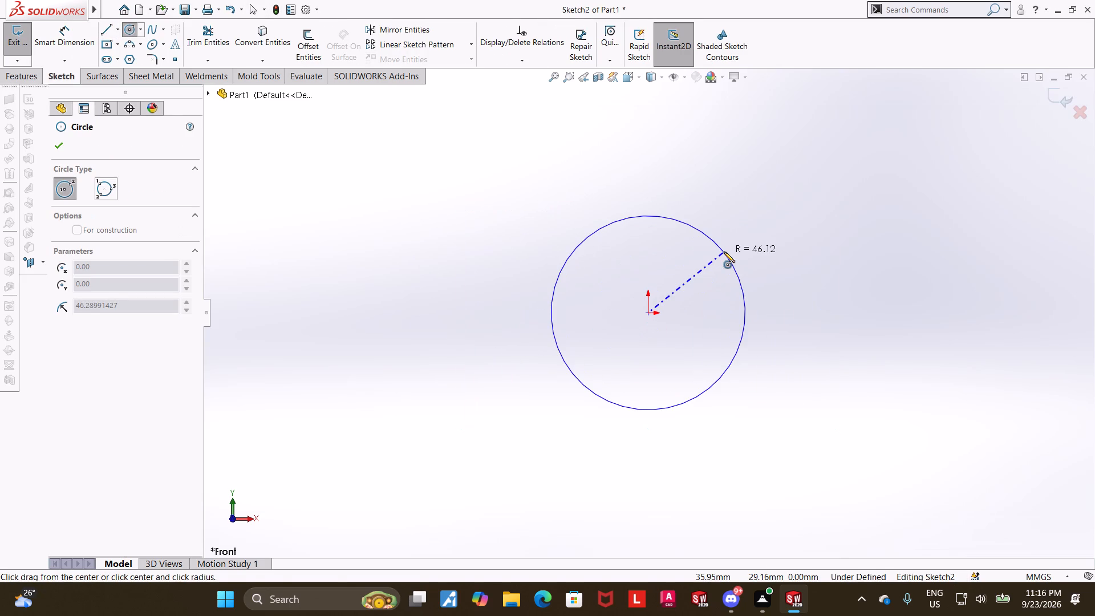
pyautogui.click(724, 252)
pyautogui.press('Escape')
pyautogui.press('Escape')
pyautogui.press('Escape')
# Dimension the origin-centred circle with a diameter of 50 mm.
pyautogui.click(74, 29)
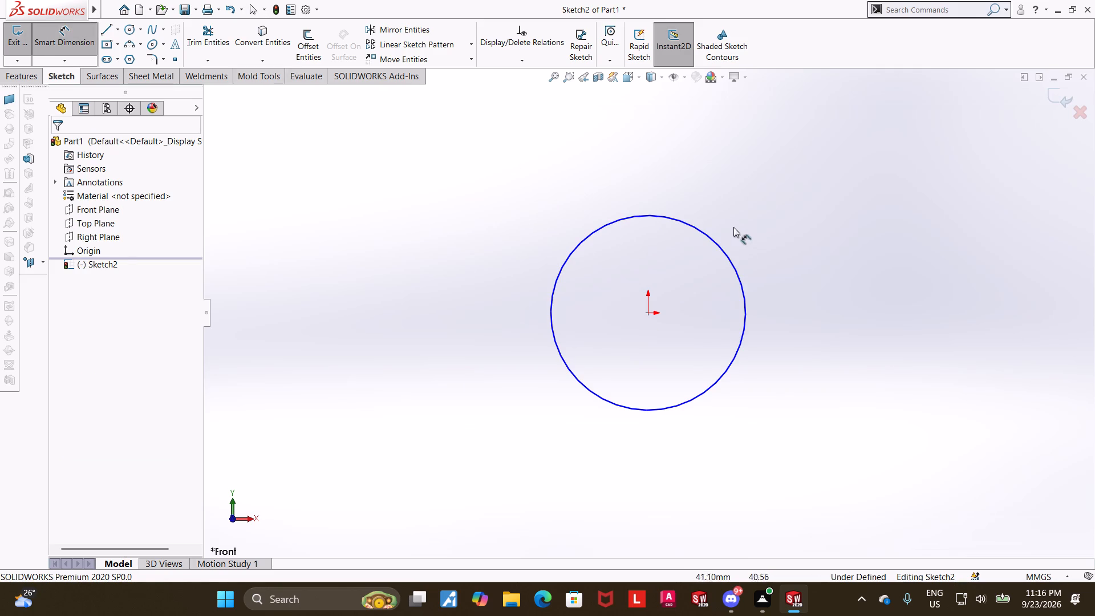
pyautogui.click(708, 233)
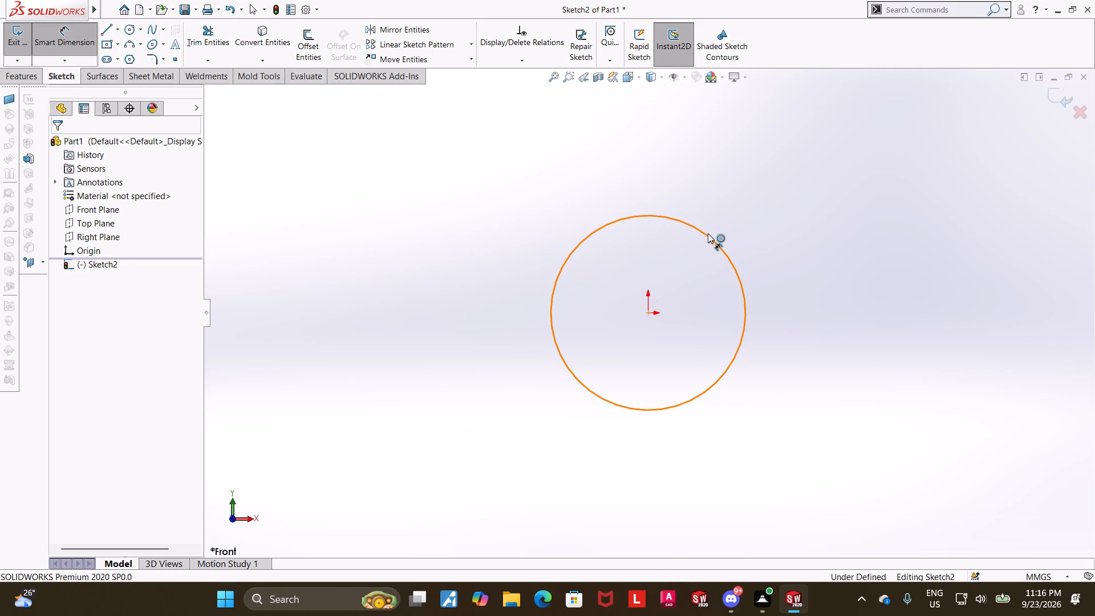
pyautogui.click(726, 208)
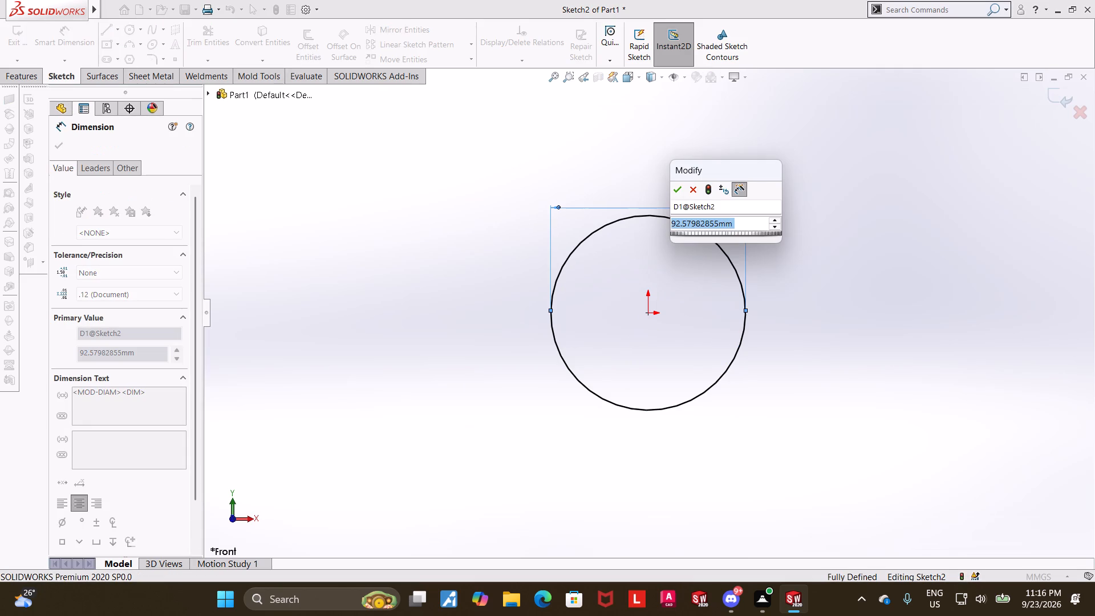
pyautogui.write('50')
pyautogui.press('Return')
pyautogui.press('Escape')
pyautogui.press('Escape')
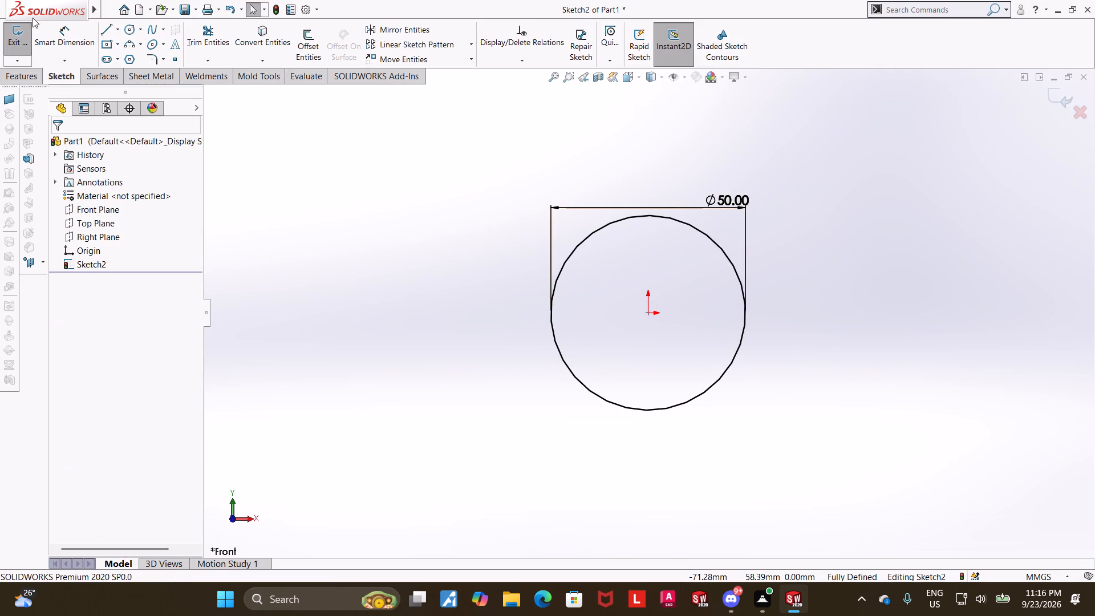
# Draw a circle of about 12 mm radius to the left of the 50 mm circle, its centre level with the origin.
pyautogui.click(127, 30)
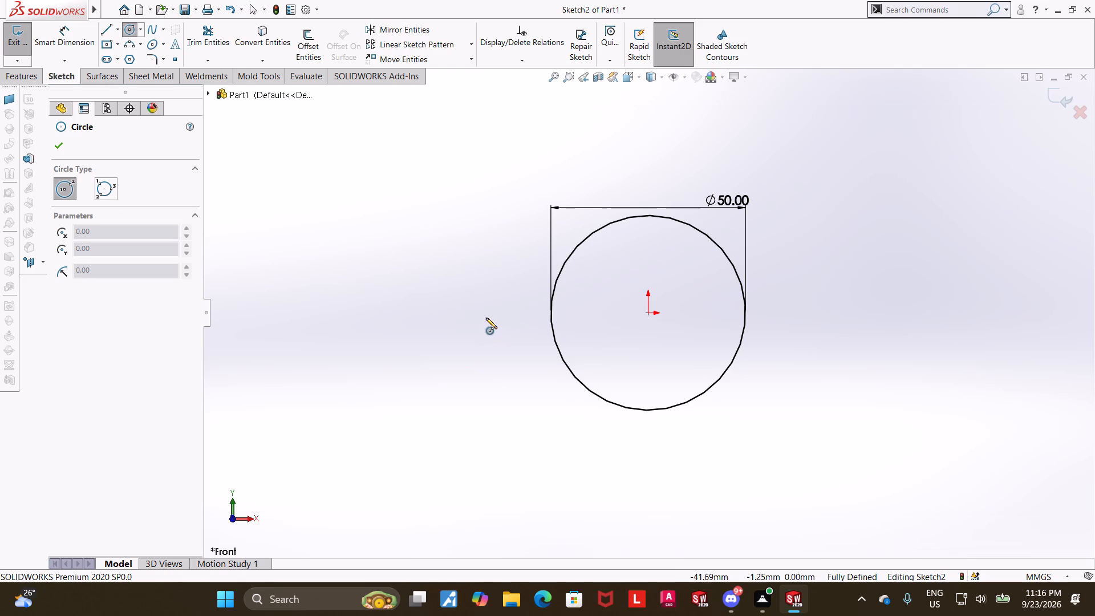
pyautogui.click(342, 314)
pyautogui.click(374, 281)
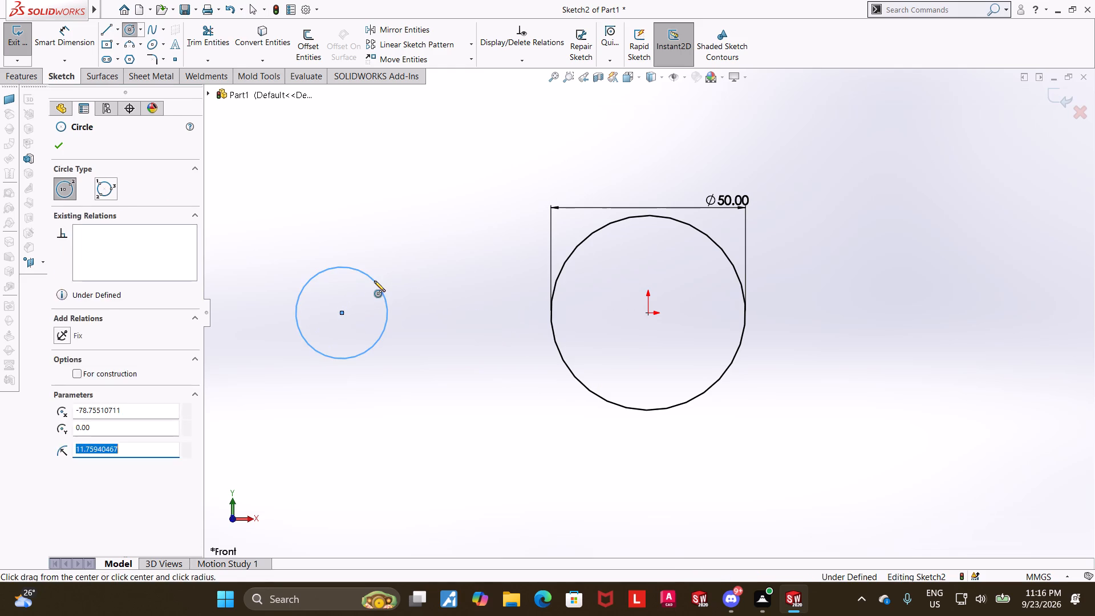
pyautogui.press('Escape')
pyautogui.press('Escape')
# Dimension the circle left of the 50 mm circle with a diameter of 16 mm.
pyautogui.click(78, 48)
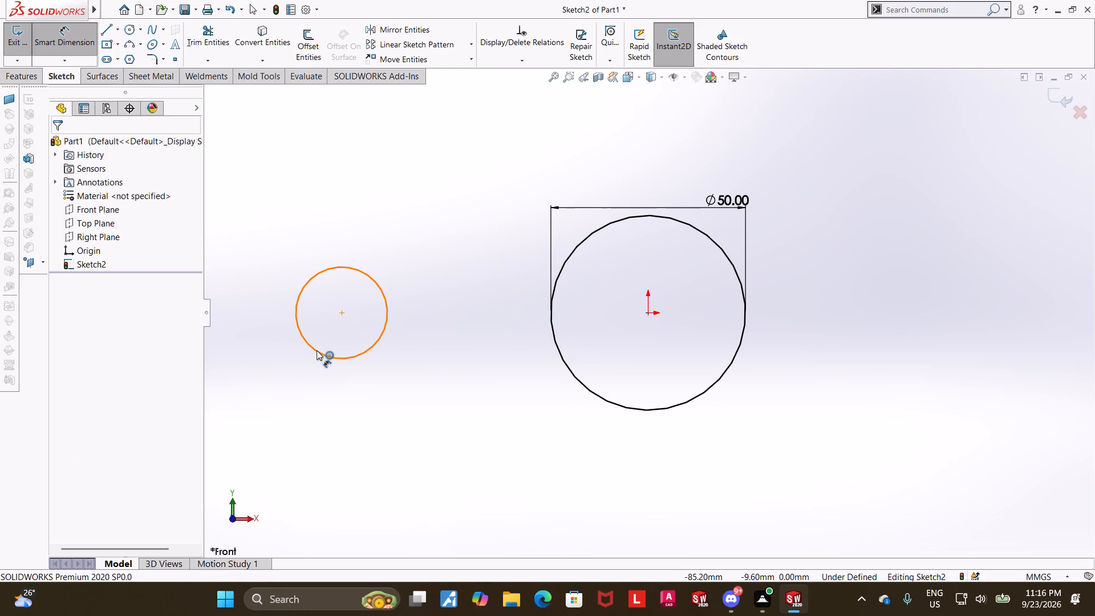
pyautogui.click(317, 350)
pyautogui.click(314, 374)
pyautogui.write('16')
pyautogui.press('Return')
pyautogui.press('Escape')
pyautogui.press('Escape')
# Draw a circle of about 10 mm radius to the right of the 50 mm circle, its centre level with the origin.
pyautogui.click(126, 30)
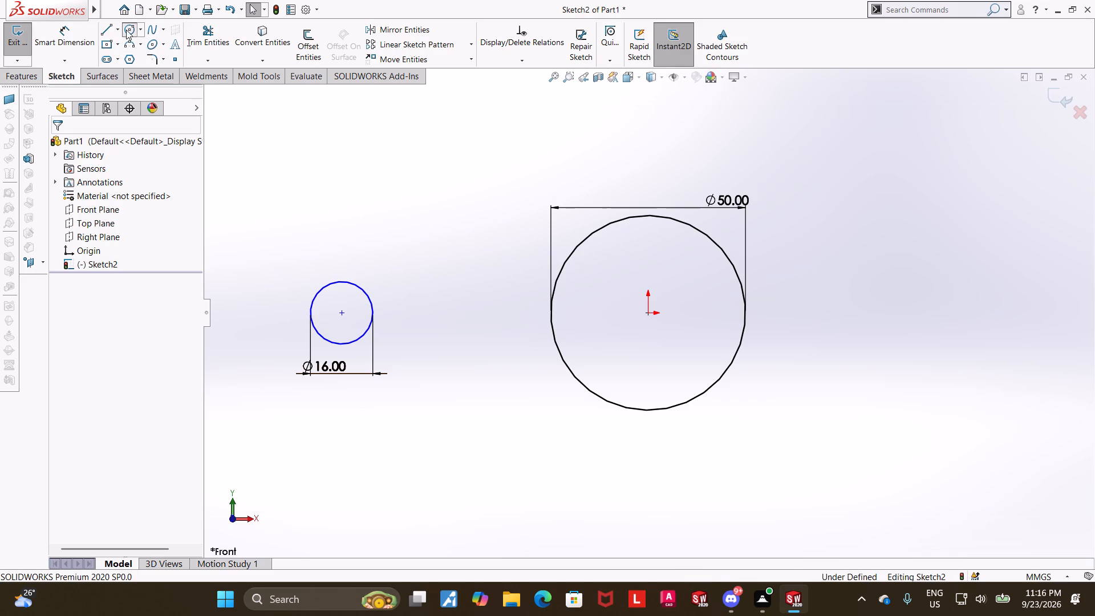
pyautogui.click(878, 312)
pyautogui.click(901, 281)
pyautogui.press('Escape')
# Dimension the circle right of the 50 mm circle with a diameter of 20 mm.
pyautogui.click(79, 44)
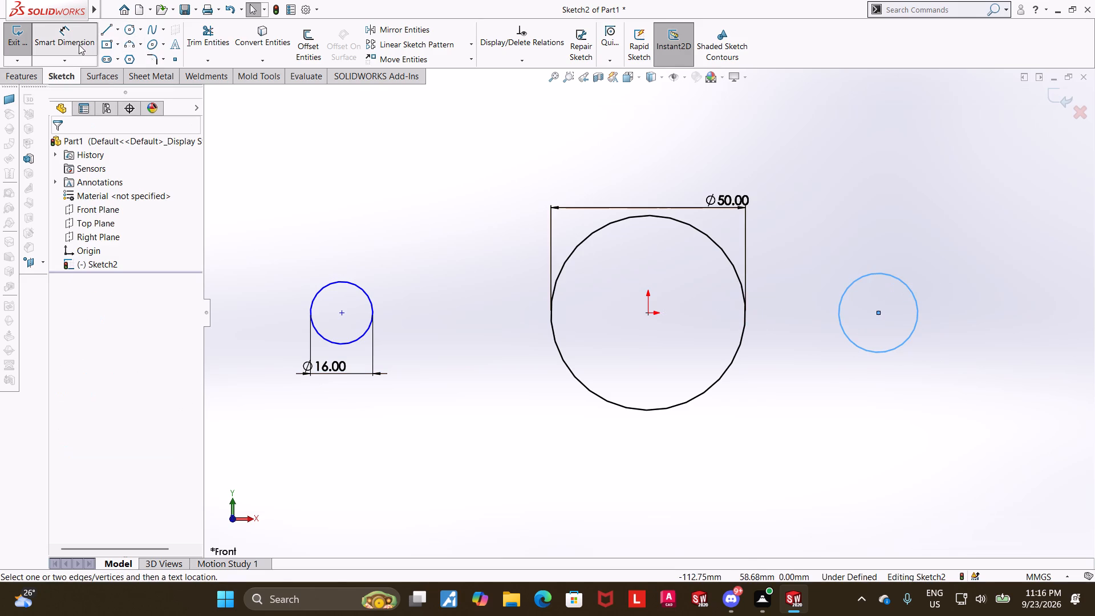
pyautogui.click(907, 285)
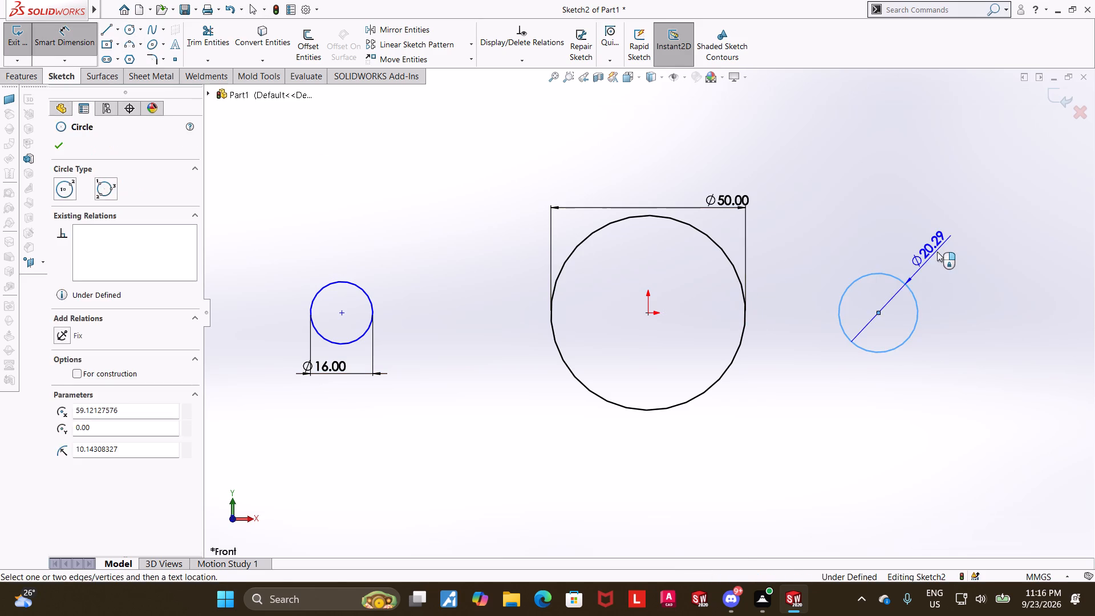
pyautogui.click(938, 250)
pyautogui.write('20')
pyautogui.press('Return')
pyautogui.press('Escape')
pyautogui.press('Escape')
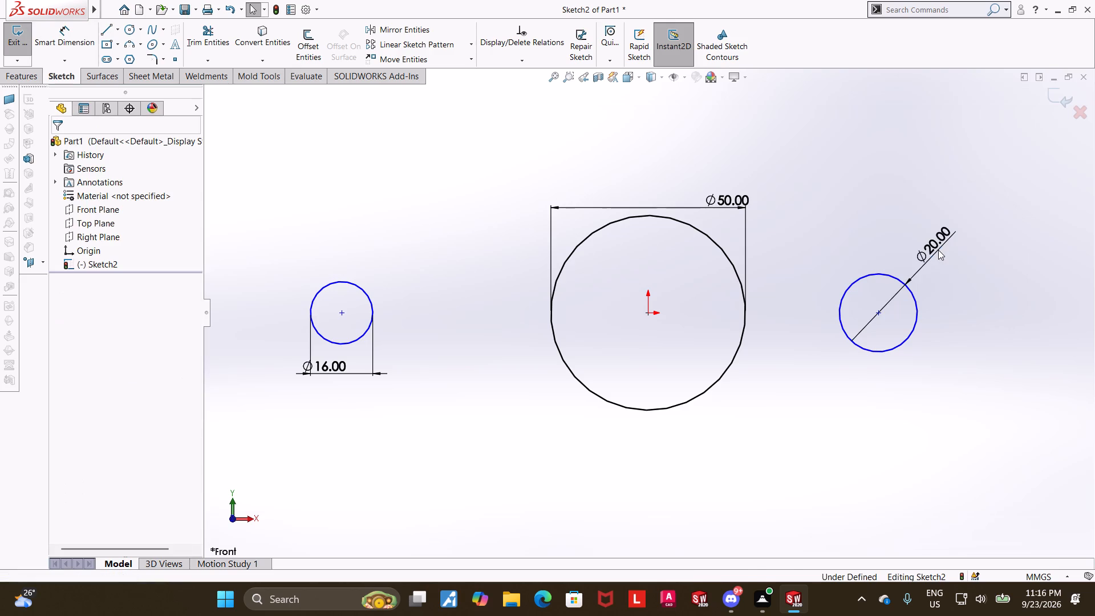
pyautogui.press('Escape')
# Dimension the distance between the 16 mm circle's centre and the origin as 15 mm.
pyautogui.click(78, 37)
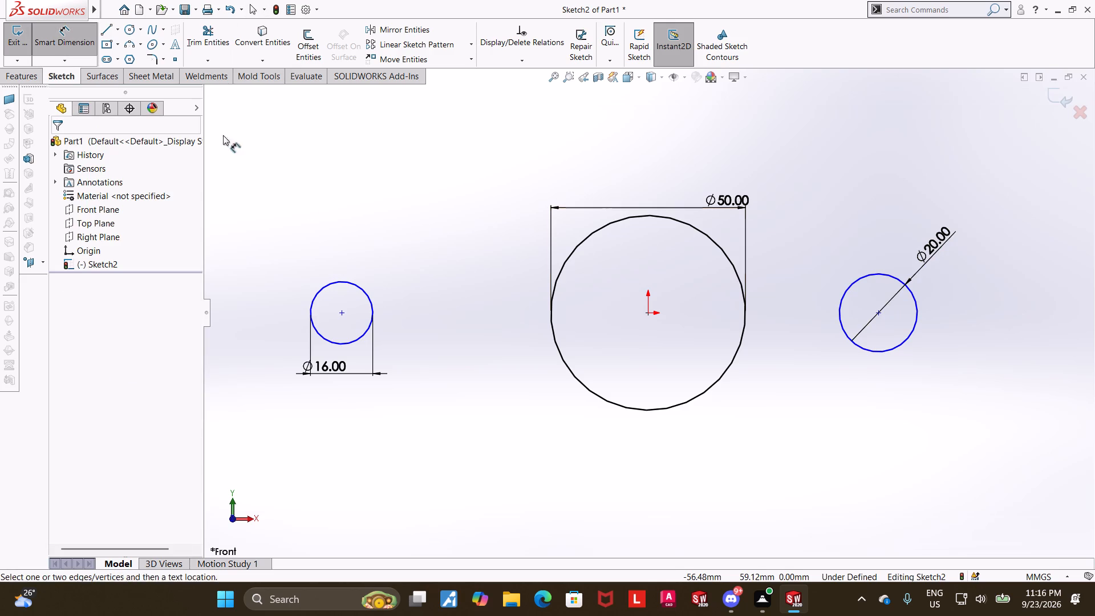
pyautogui.click(340, 311)
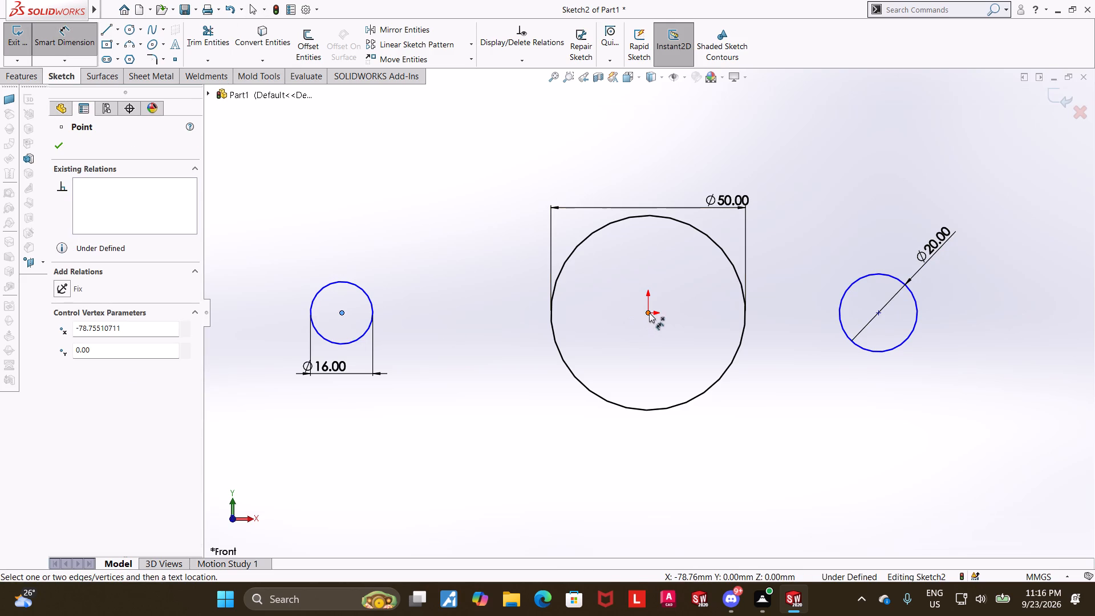
pyautogui.click(648, 313)
pyautogui.click(480, 466)
pyautogui.press('1')
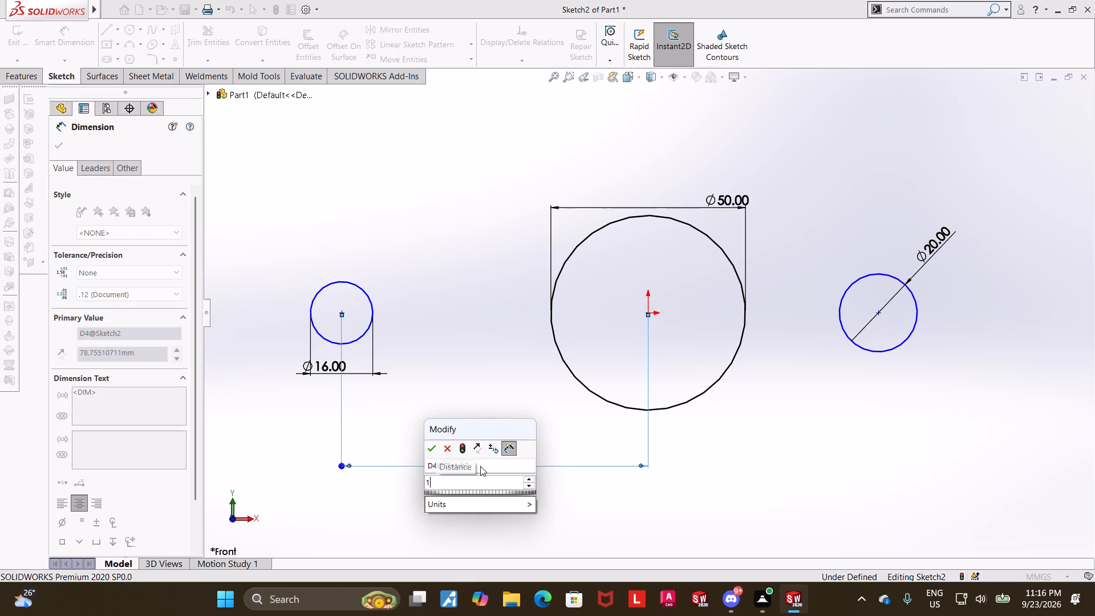
pyautogui.press('5')
pyautogui.press('Return')
pyautogui.press('Escape')
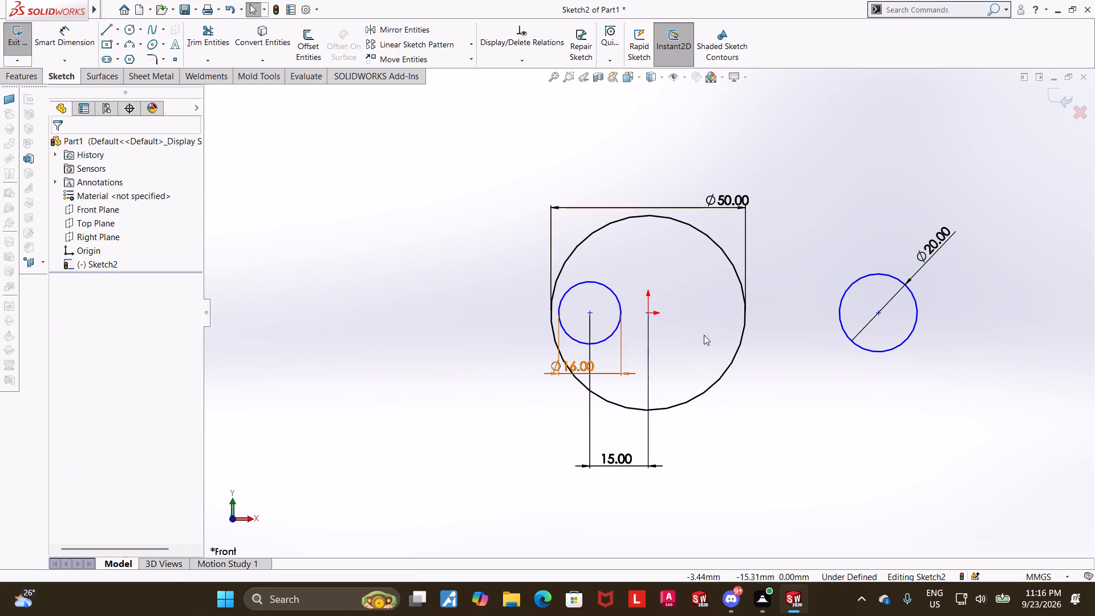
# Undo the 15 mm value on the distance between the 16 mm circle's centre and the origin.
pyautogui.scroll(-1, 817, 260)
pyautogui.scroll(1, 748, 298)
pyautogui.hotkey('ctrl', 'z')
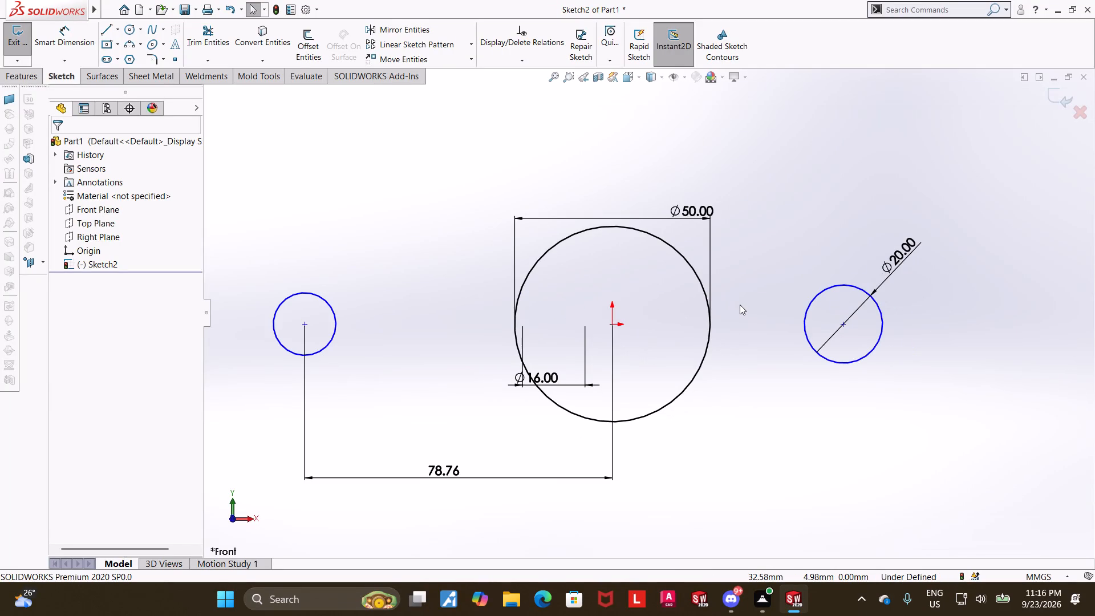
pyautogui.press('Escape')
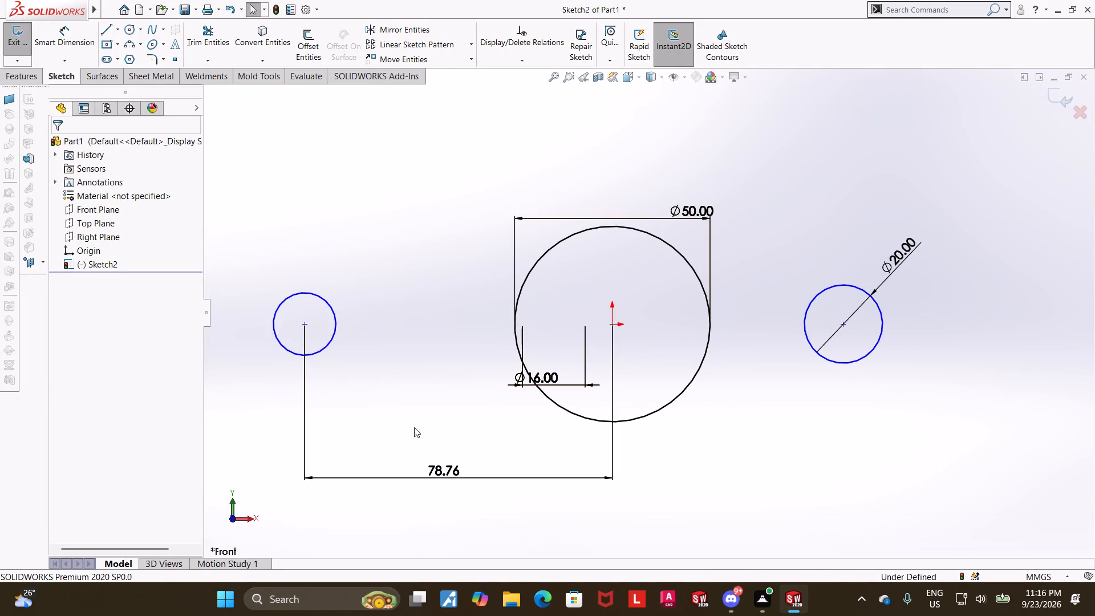
# Set the distance between the 16 mm circle's centre and the origin to 50 mm.
pyautogui.doubleClick(443, 469)
pyautogui.write('50')
pyautogui.press('Return')
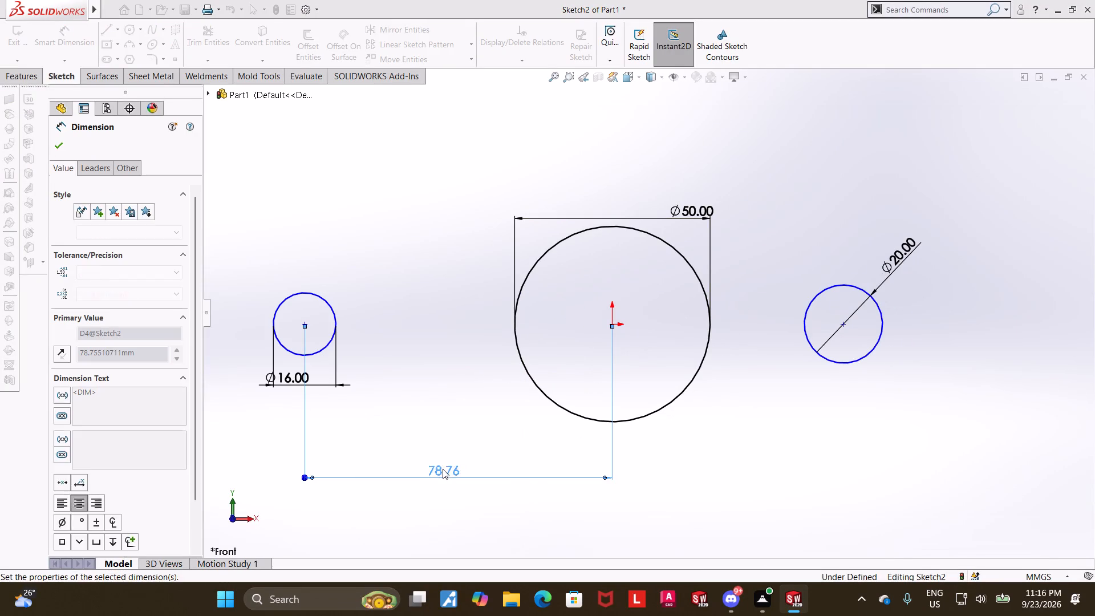
pyautogui.press('Escape')
pyautogui.press('Escape')
pyautogui.press('Escape')
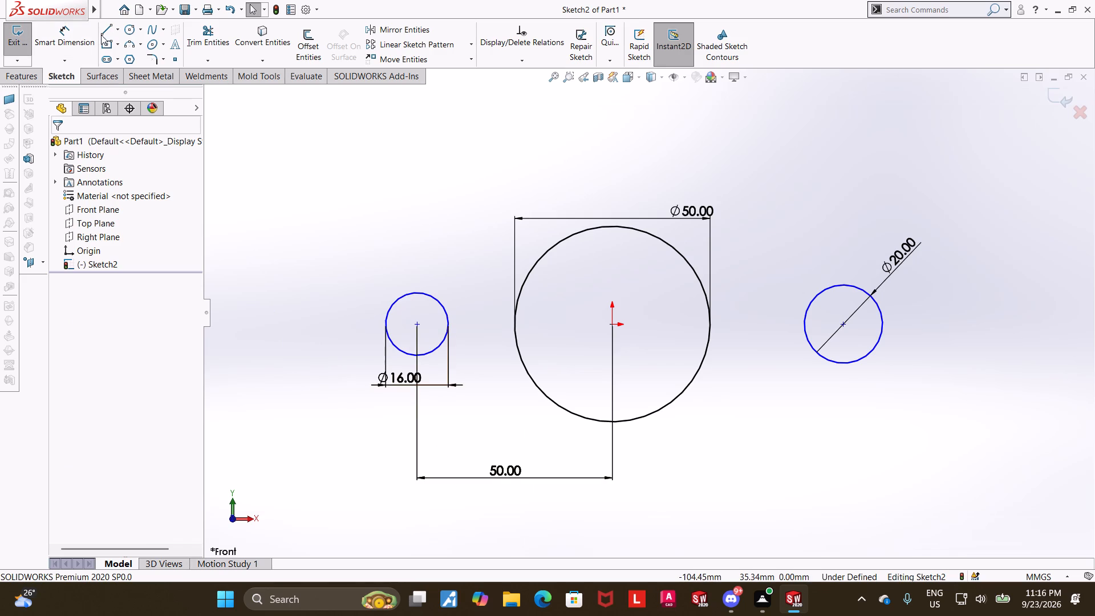
# Dimension the distance between the origin and the 20 mm circle's centre as 40 mm.
pyautogui.click(72, 37)
pyautogui.click(610, 325)
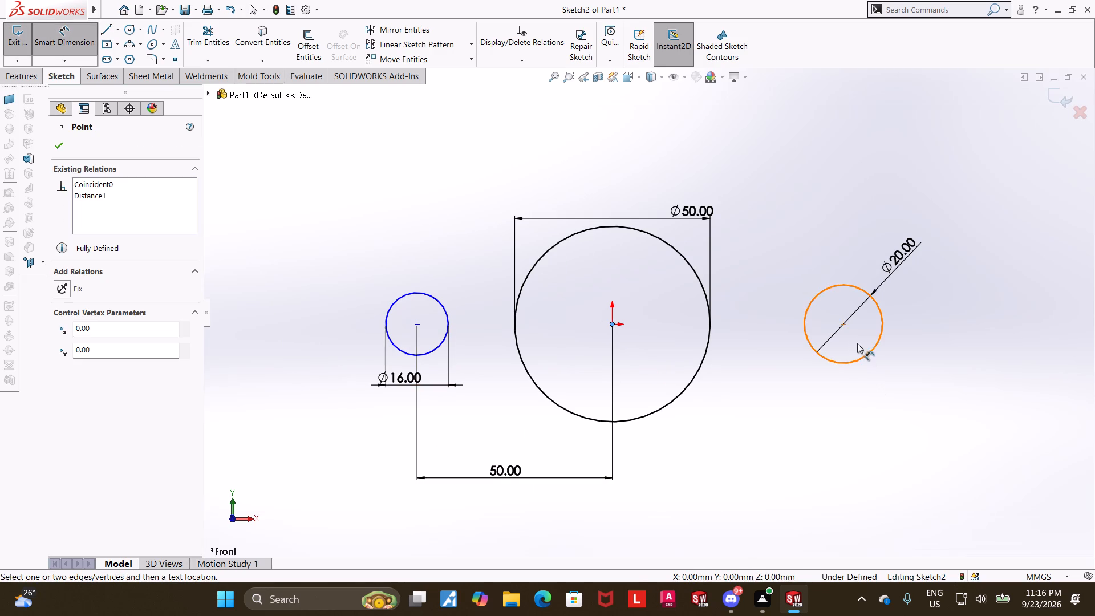
pyautogui.click(843, 327)
pyautogui.click(752, 455)
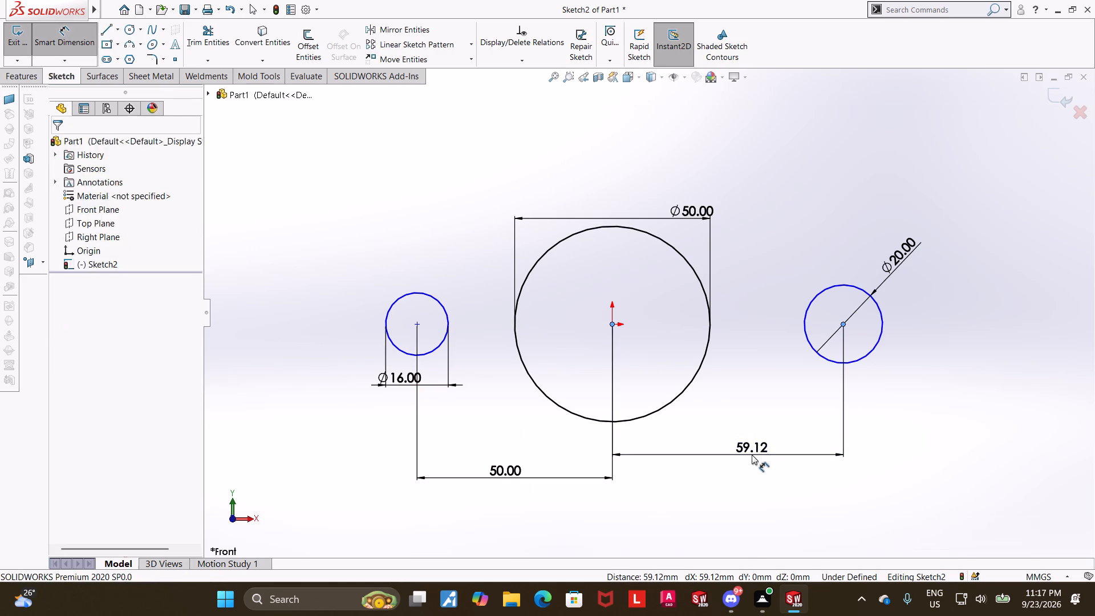
pyautogui.write('40')
pyautogui.press('Return')
pyautogui.press('Escape')
pyautogui.press('Escape')
pyautogui.press('Escape')
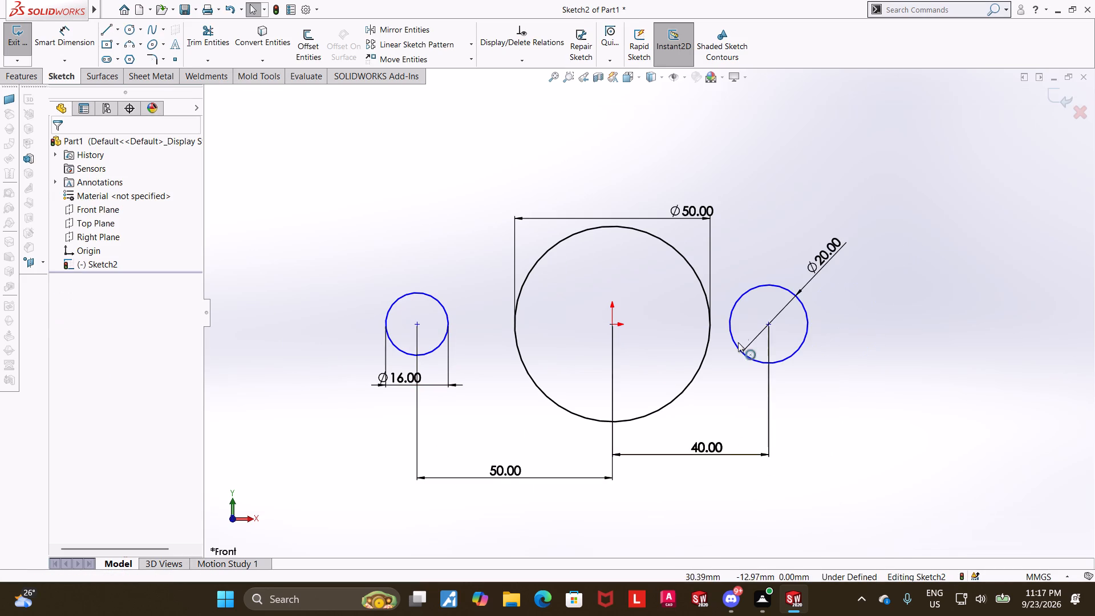
# Add a horizontal relation between the origin and the centres of the 20 mm and 16 mm circles.
pyautogui.click(767, 326)
pyautogui.keyDown('ctrl'); pyautogui.click(614, 321); pyautogui.keyUp('ctrl')
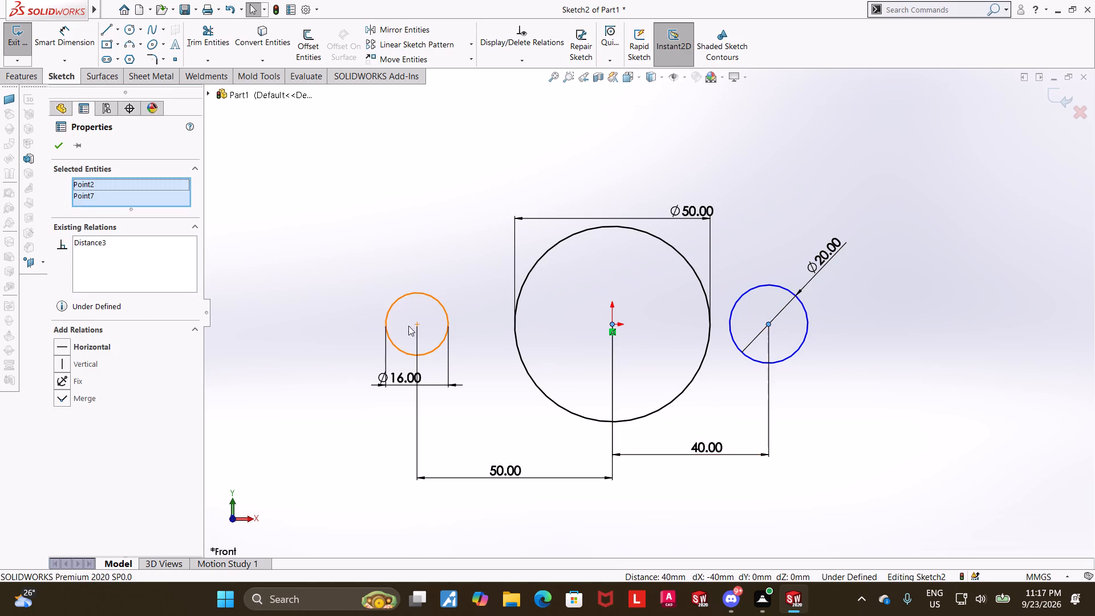
pyautogui.keyDown('ctrl'); pyautogui.click(421, 326); pyautogui.keyUp('ctrl')
pyautogui.keyDown('ctrl'); pyautogui.click(419, 326); pyautogui.keyUp('ctrl')
pyautogui.click(60, 356)
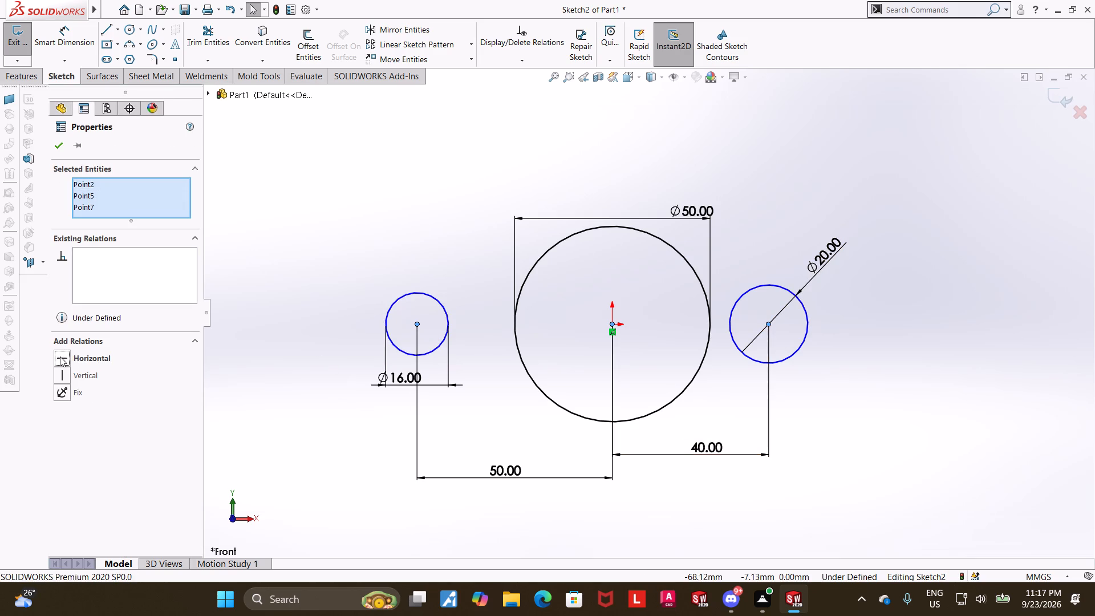
pyautogui.click(62, 146)
pyautogui.click(413, 175)
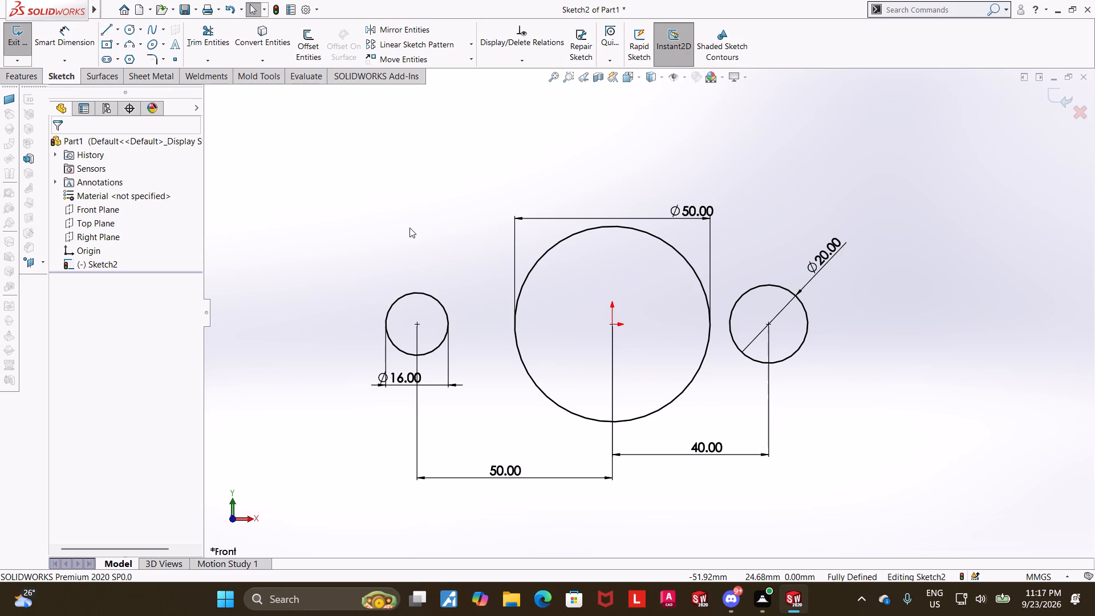
# Finish and exit the three-circle sketch.
pyautogui.scroll(2, 409, 228)
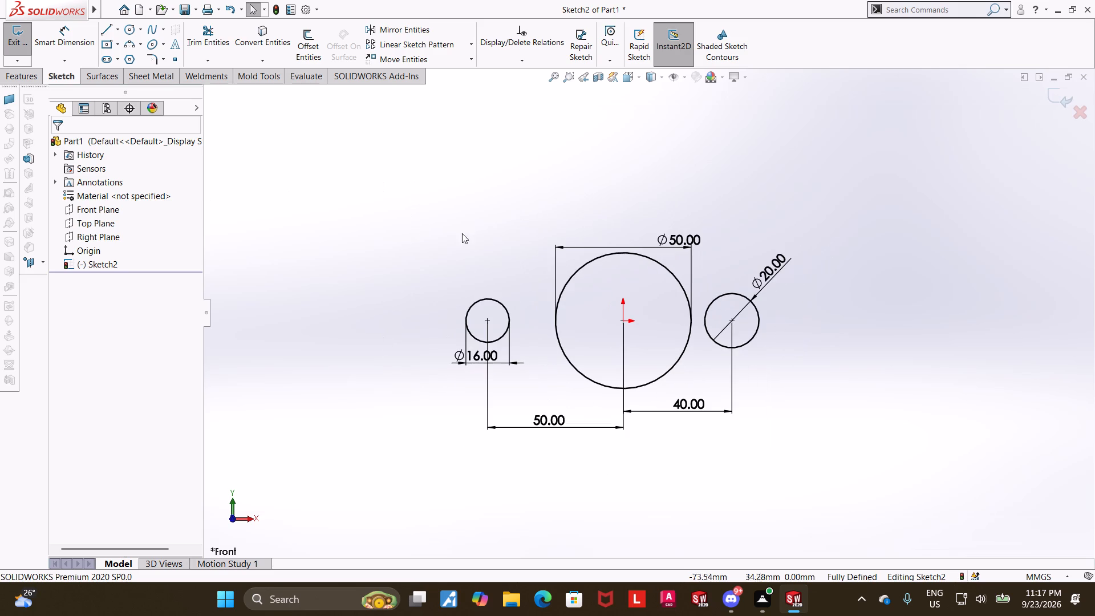
pyautogui.moveTo(958, 256); pyautogui.dragTo(946, 322, button='middle')
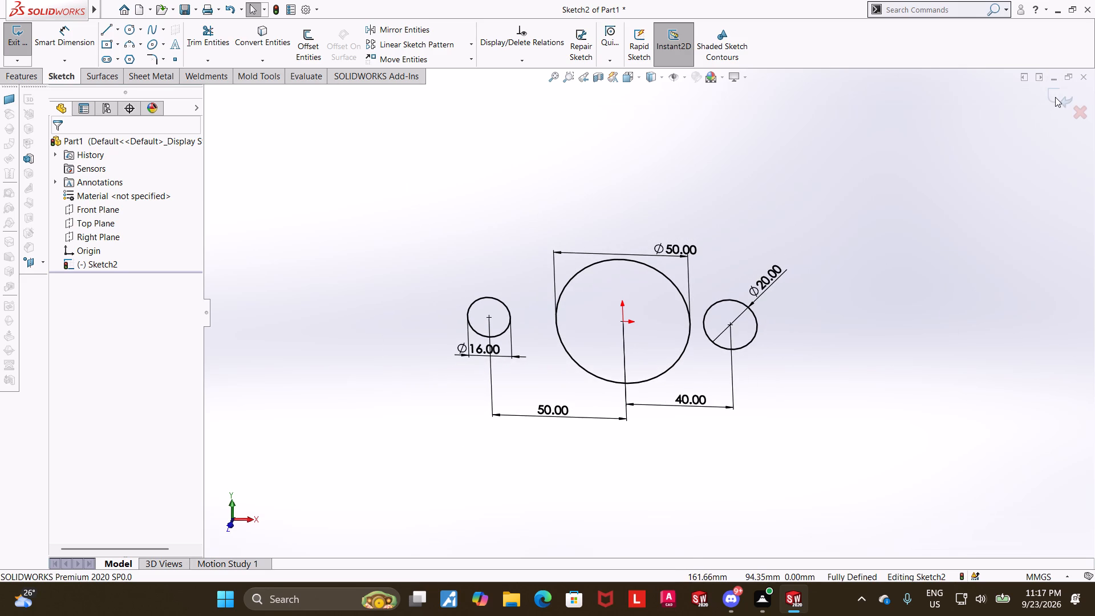
pyautogui.click(1055, 97)
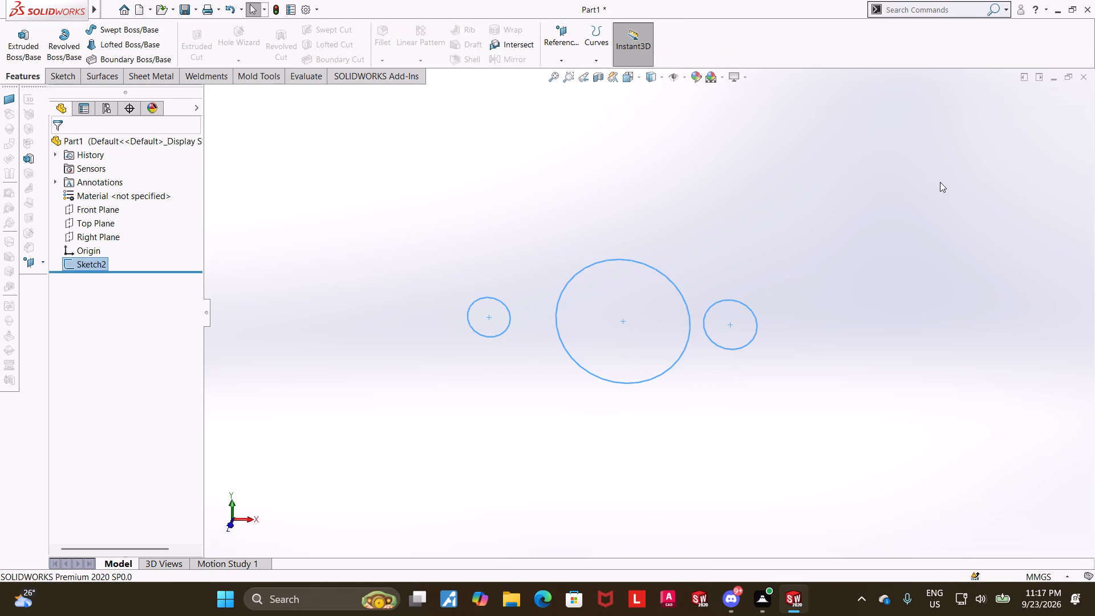
# Extrude the three circles as a boss with the Mid Plane end condition and a depth of 30 mm.
pyautogui.moveTo(930, 187); pyautogui.dragTo(922, 210, button='middle')
pyautogui.moveTo(283, 207); pyautogui.dragTo(300, 209, button='middle')
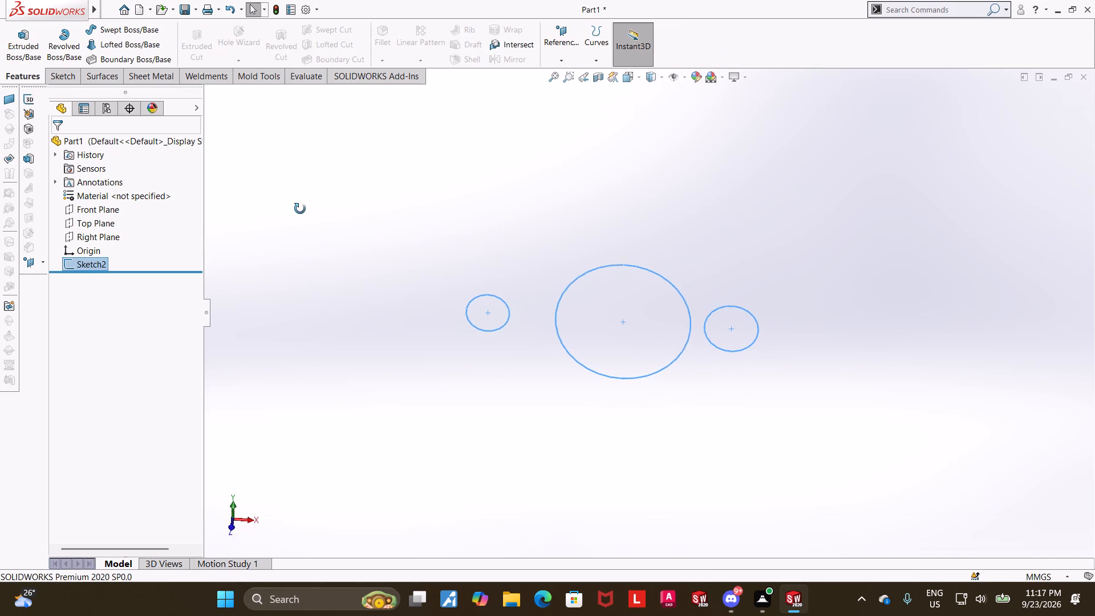
pyautogui.moveTo(300, 209); pyautogui.dragTo(317, 222, button='middle')
pyautogui.moveTo(356, 198); pyautogui.dragTo(321, 210, button='middle')
pyautogui.click(18, 33)
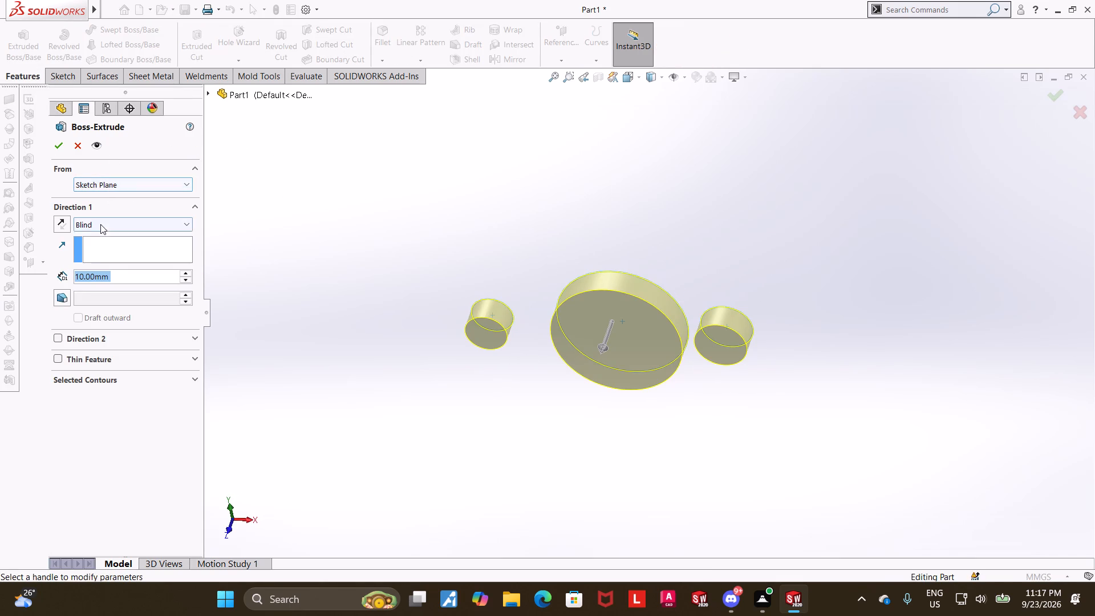
pyautogui.click(100, 224)
pyautogui.click(107, 285)
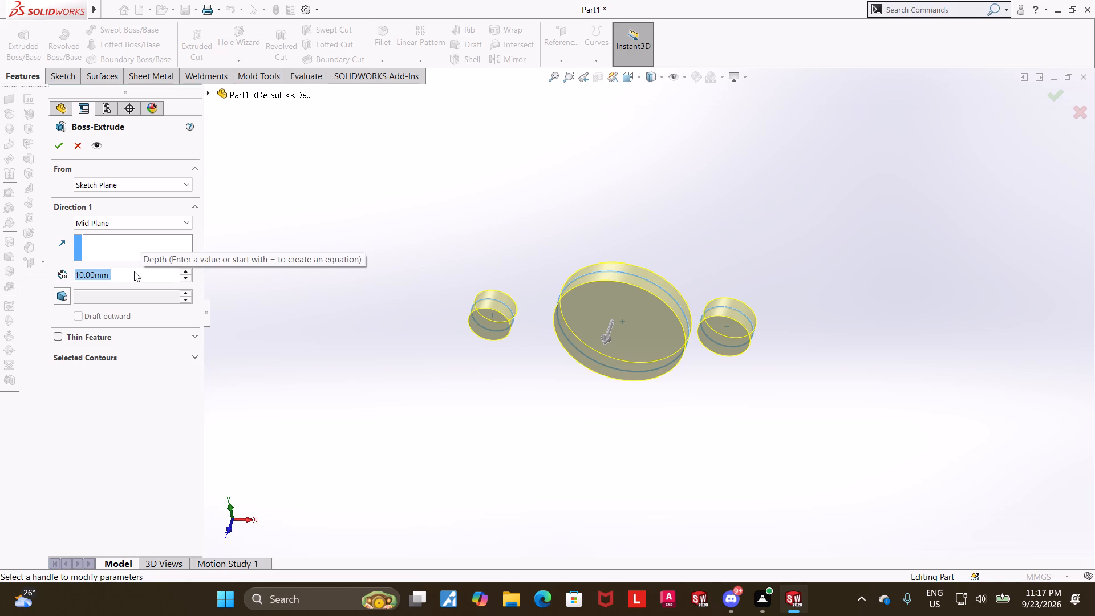
pyautogui.write('30')
pyautogui.press('Return')
pyautogui.click(65, 148)
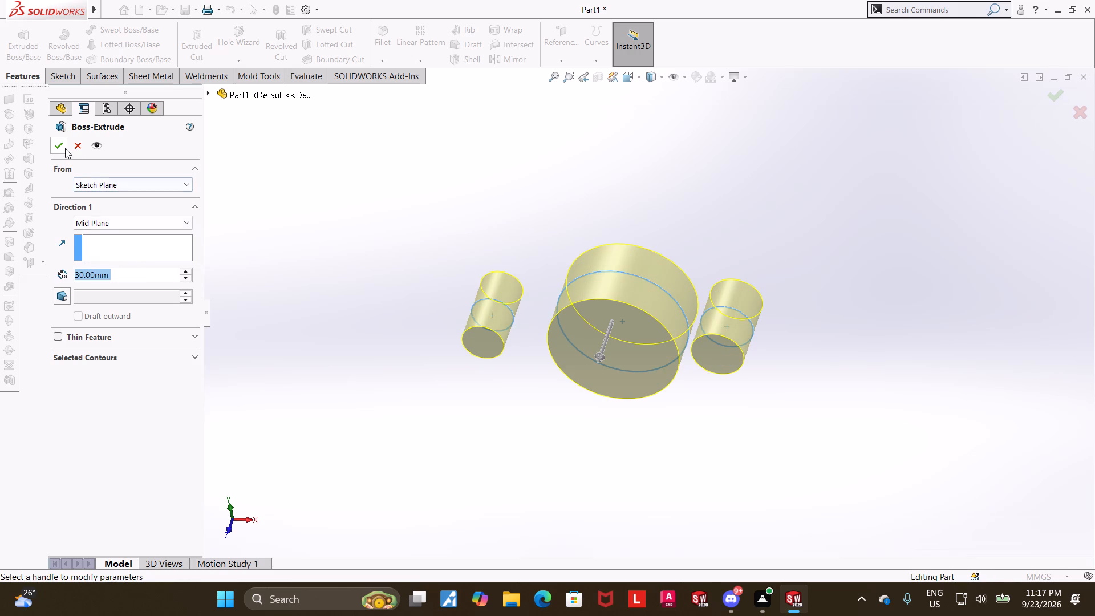
# Start a new sketch on the Front Plane and view it normal to the plane.
pyautogui.click(129, 316)
pyautogui.click(98, 221)
pyautogui.click(108, 208)
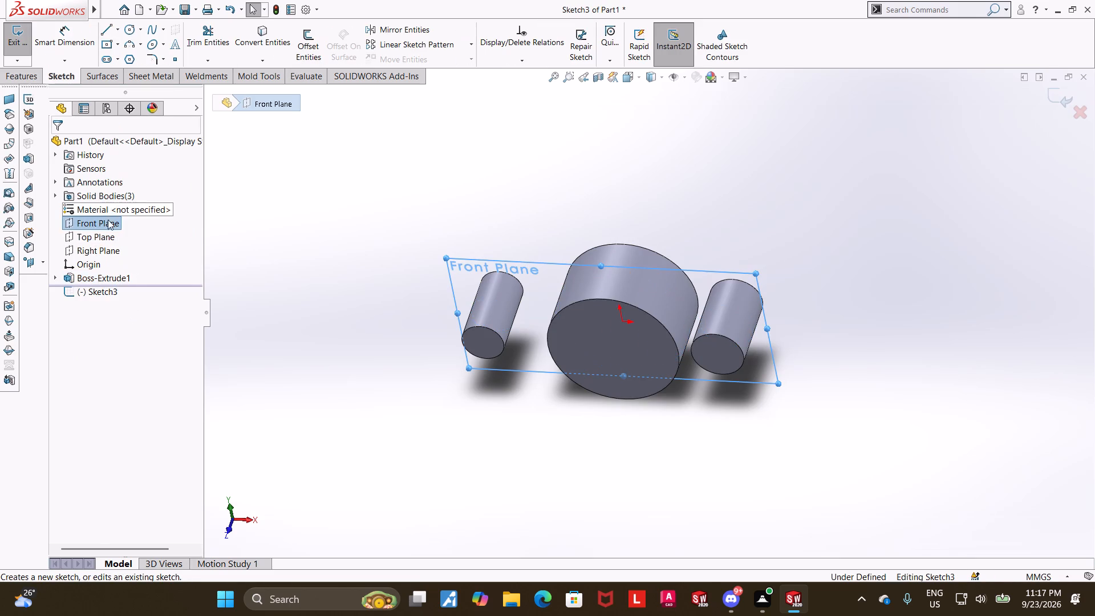
pyautogui.click(110, 283)
pyautogui.click(110, 289)
pyautogui.click(143, 268)
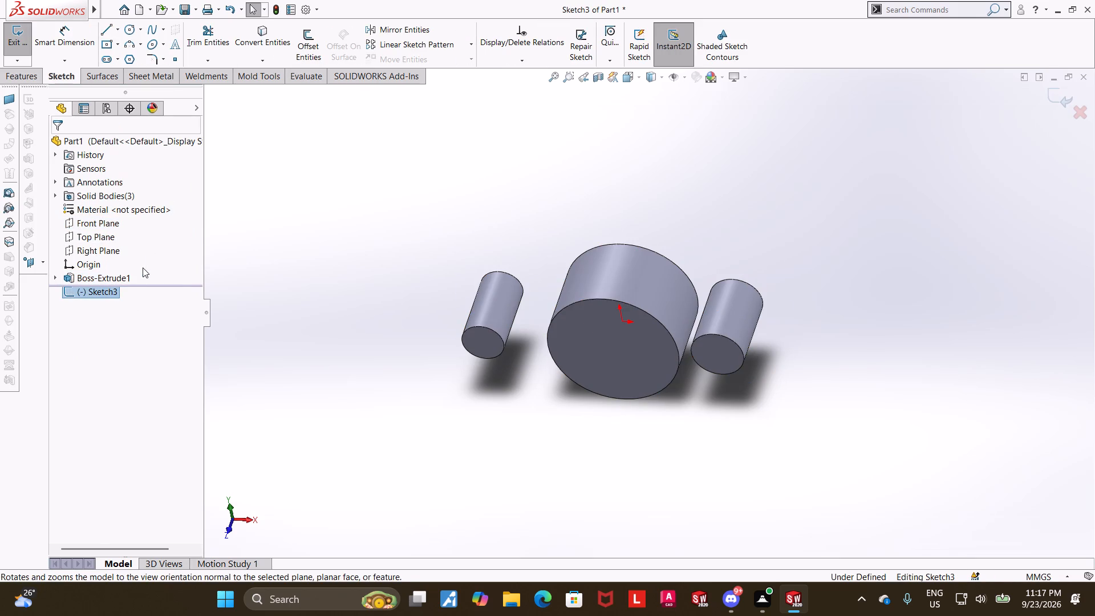
pyautogui.scroll(1, 657, 357)
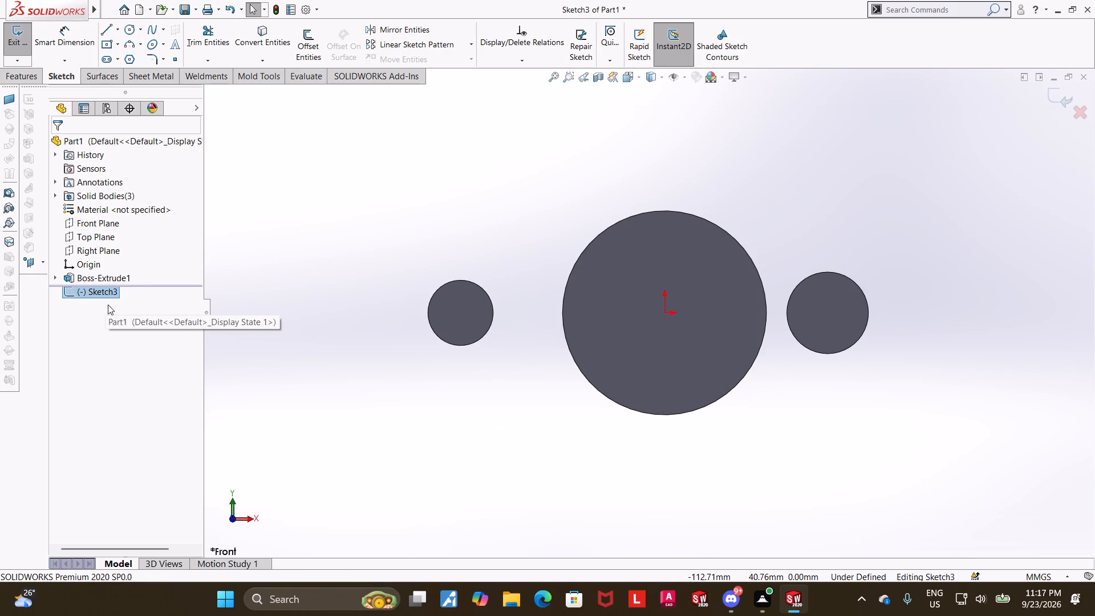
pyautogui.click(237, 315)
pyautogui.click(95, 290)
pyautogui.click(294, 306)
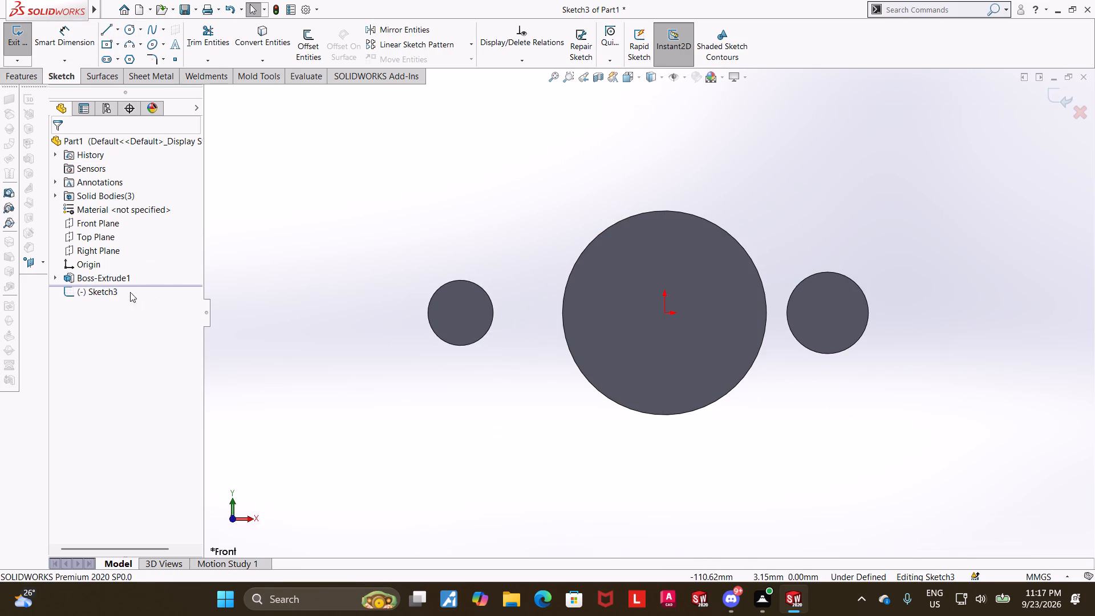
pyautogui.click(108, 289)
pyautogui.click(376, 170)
# Sketch a vertical line about 17 mm up beside the 16 mm cylinder, continuing into a horizontal line about 32 mm long above it.
pyautogui.click(102, 26)
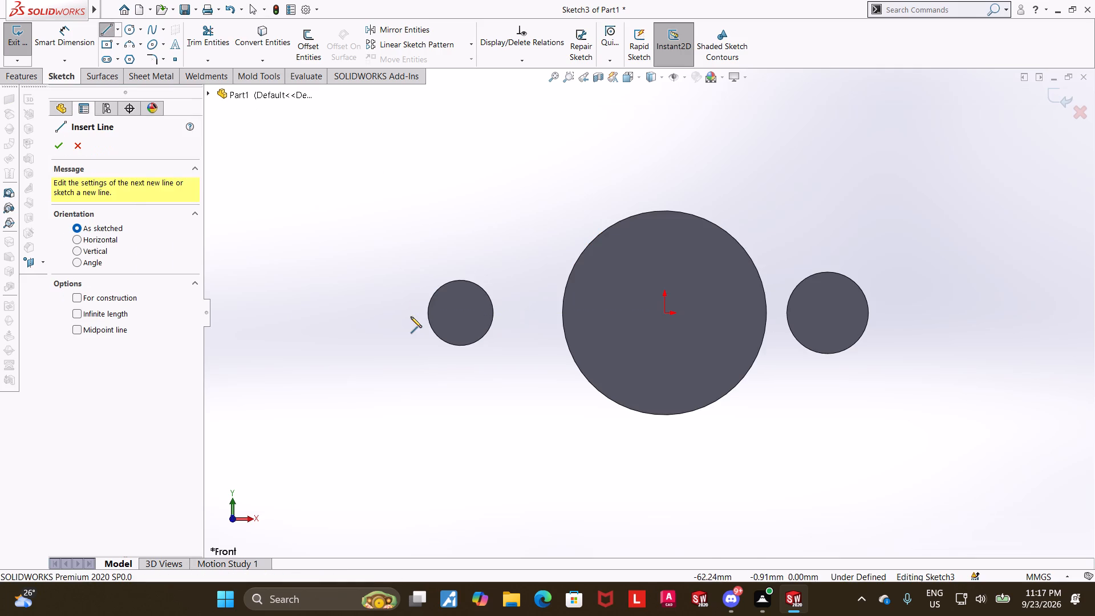
pyautogui.click(379, 315)
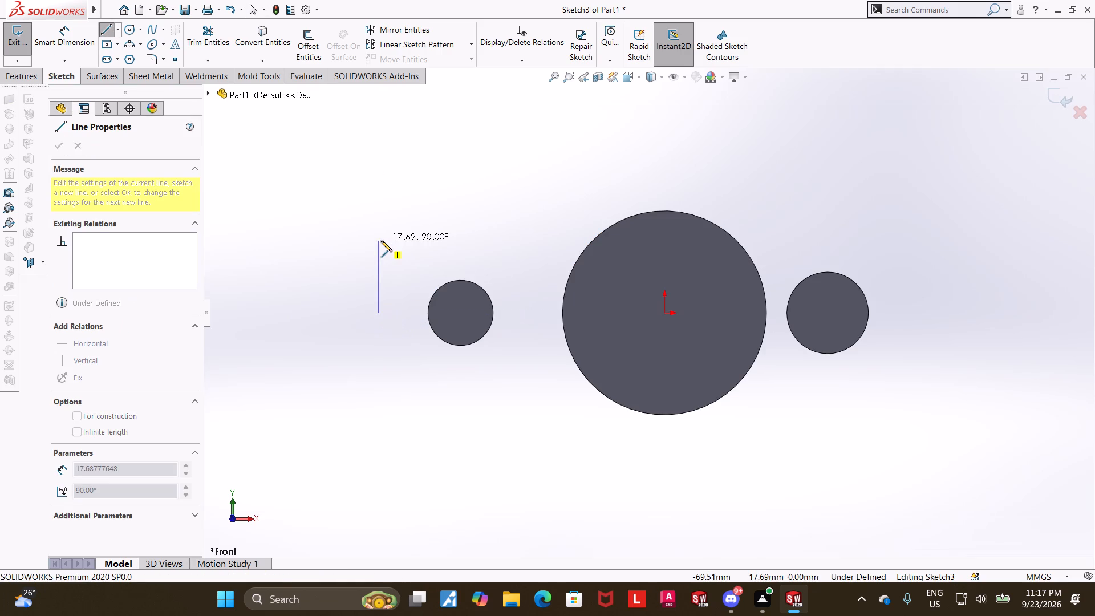
pyautogui.click(381, 244)
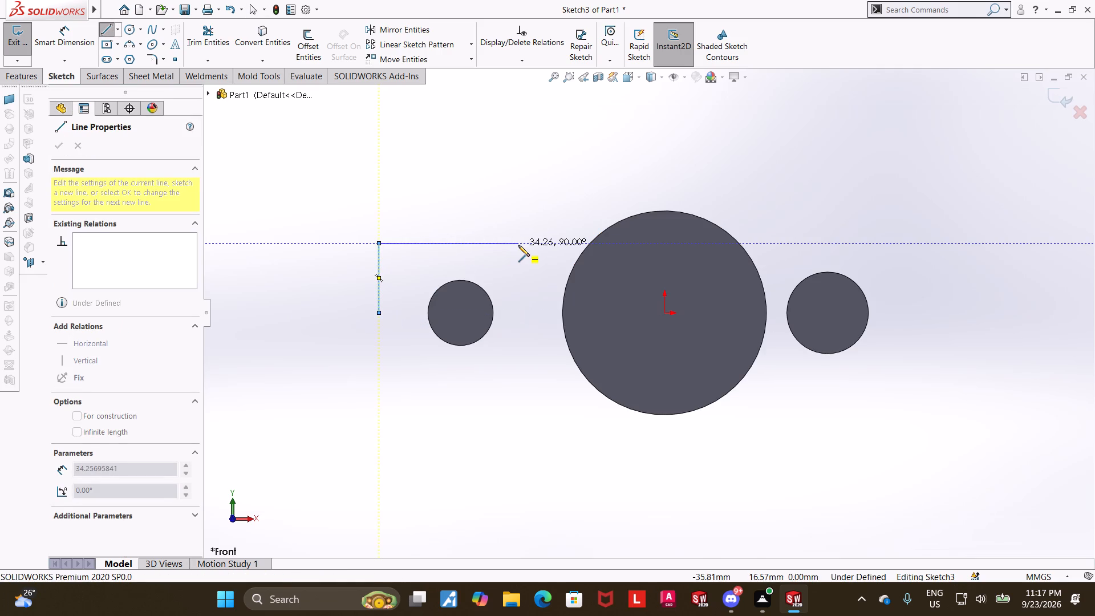
pyautogui.click(509, 246)
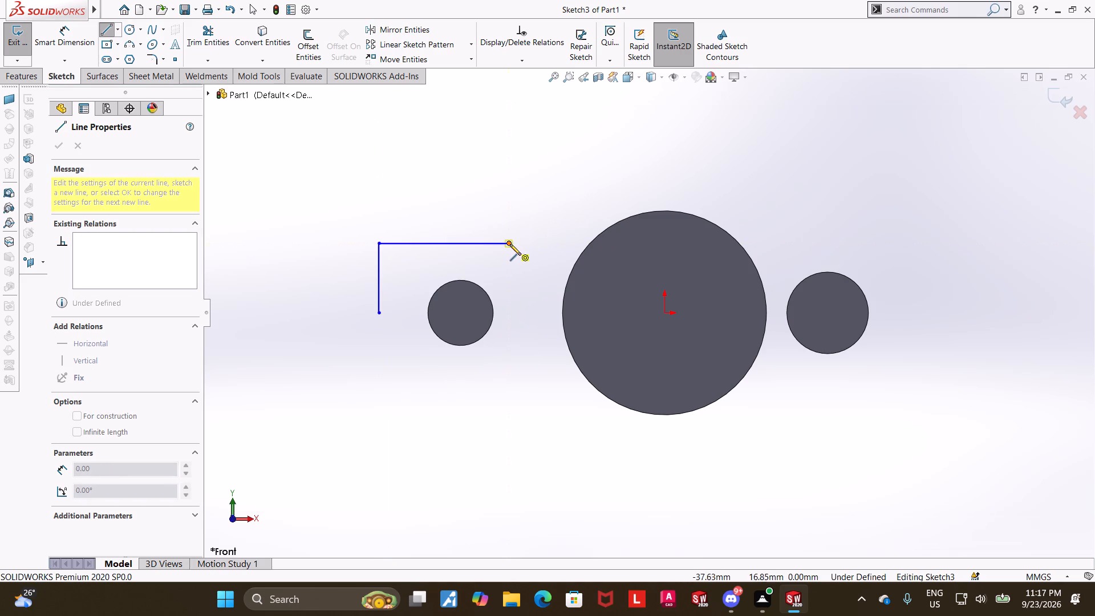
pyautogui.press('Escape')
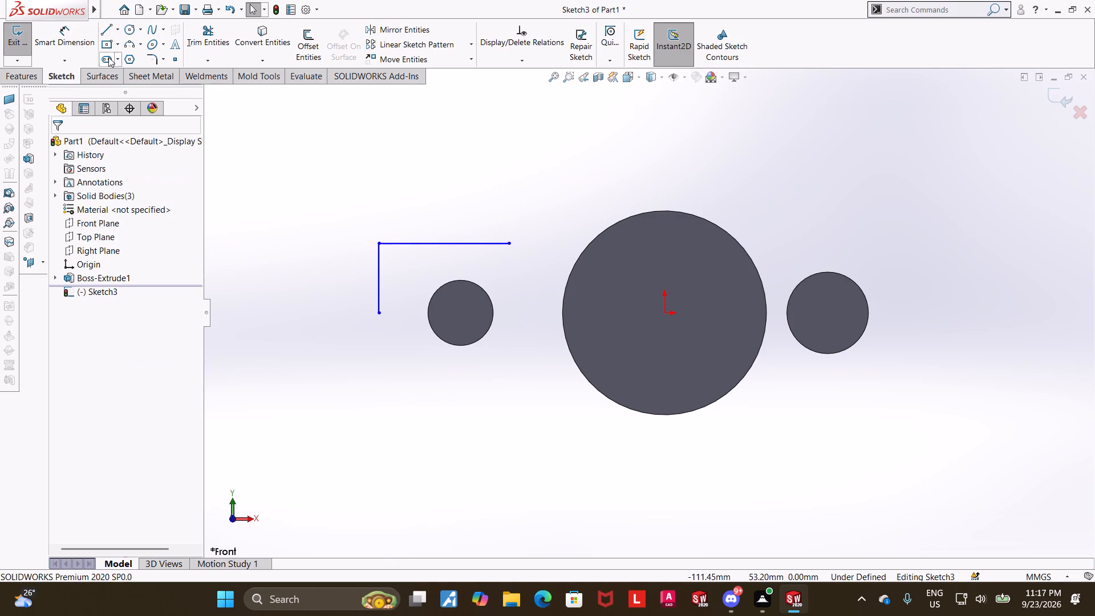
# Sketch a three-point arc from the horizontal line's free end to just above the 50 mm cylinder's top, vertically above the origin.
pyautogui.click(133, 48)
pyautogui.click(510, 242)
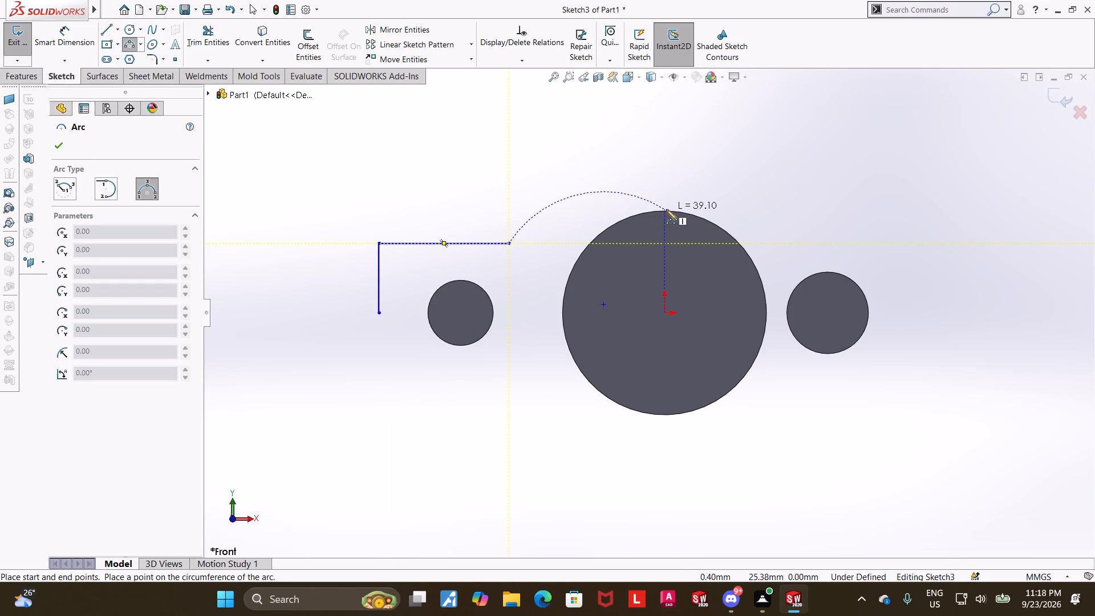
pyautogui.click(666, 209)
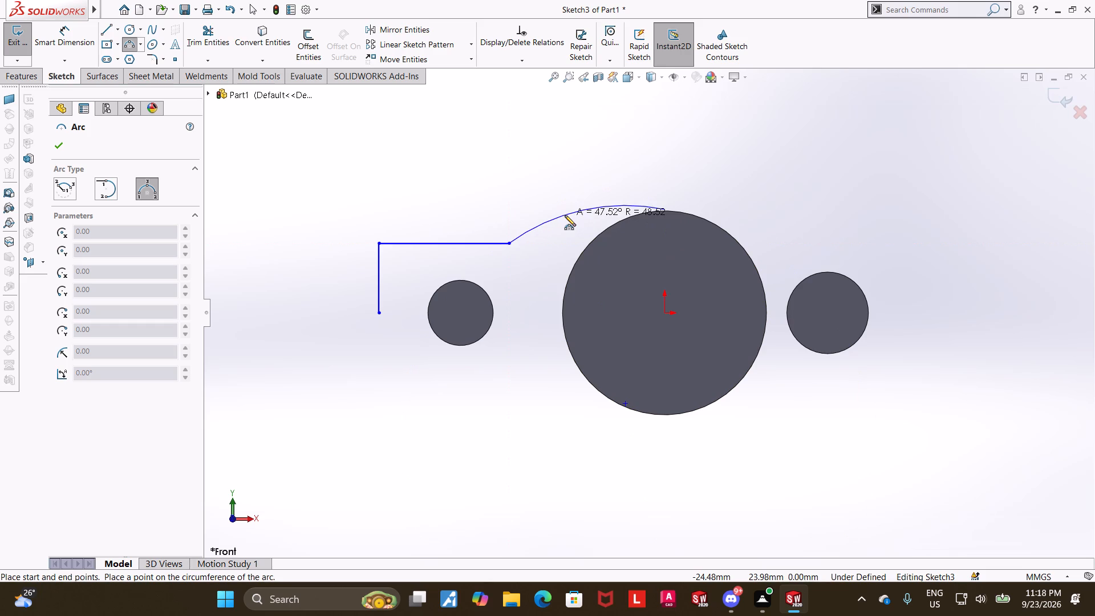
pyautogui.click(562, 210)
pyautogui.press('Escape')
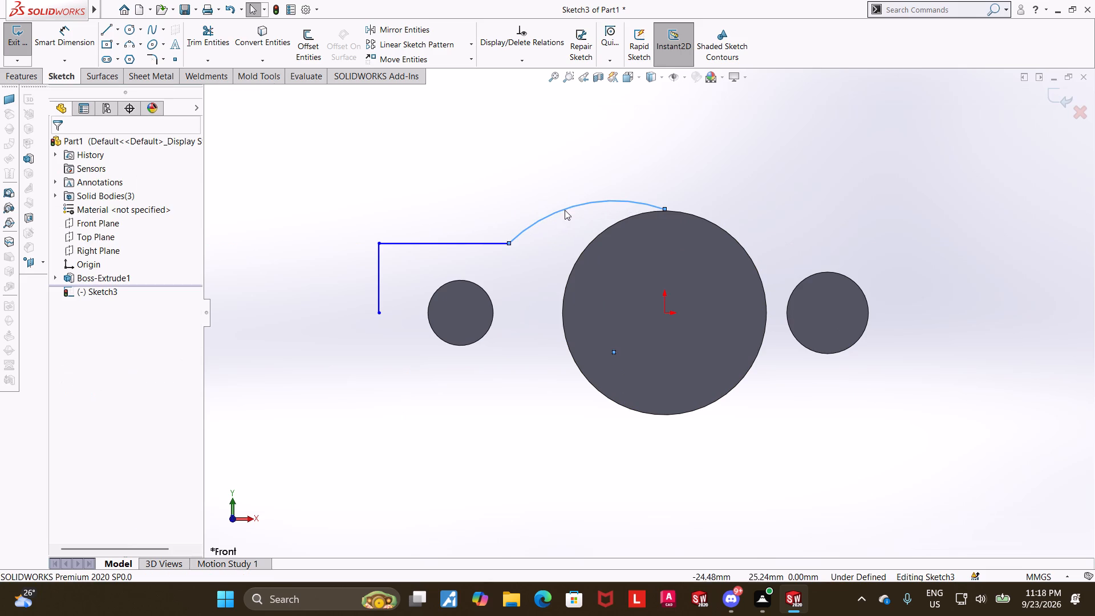
pyautogui.press('Escape')
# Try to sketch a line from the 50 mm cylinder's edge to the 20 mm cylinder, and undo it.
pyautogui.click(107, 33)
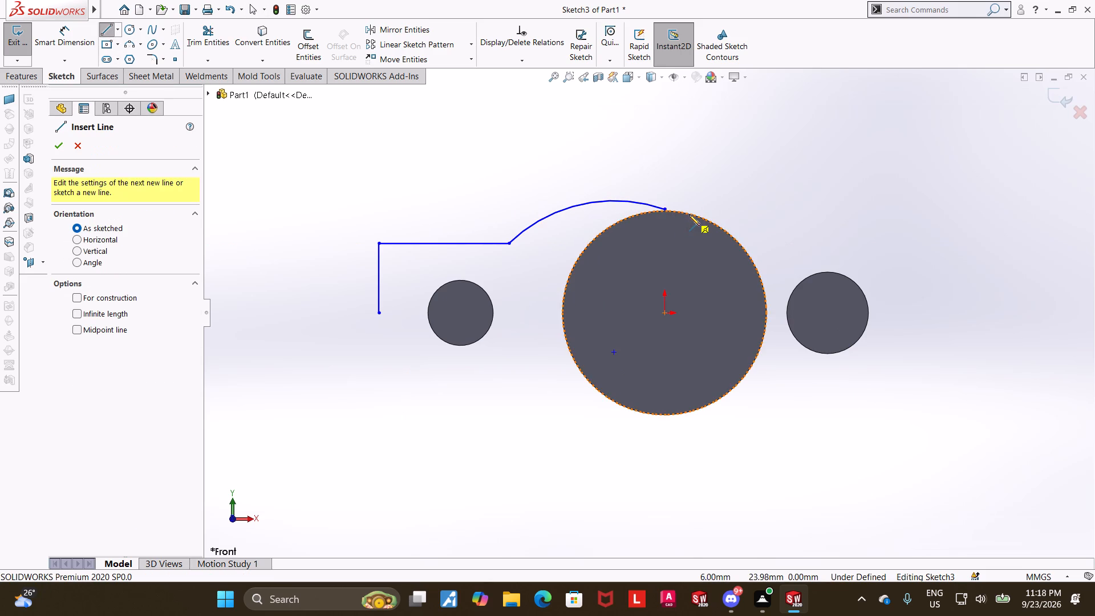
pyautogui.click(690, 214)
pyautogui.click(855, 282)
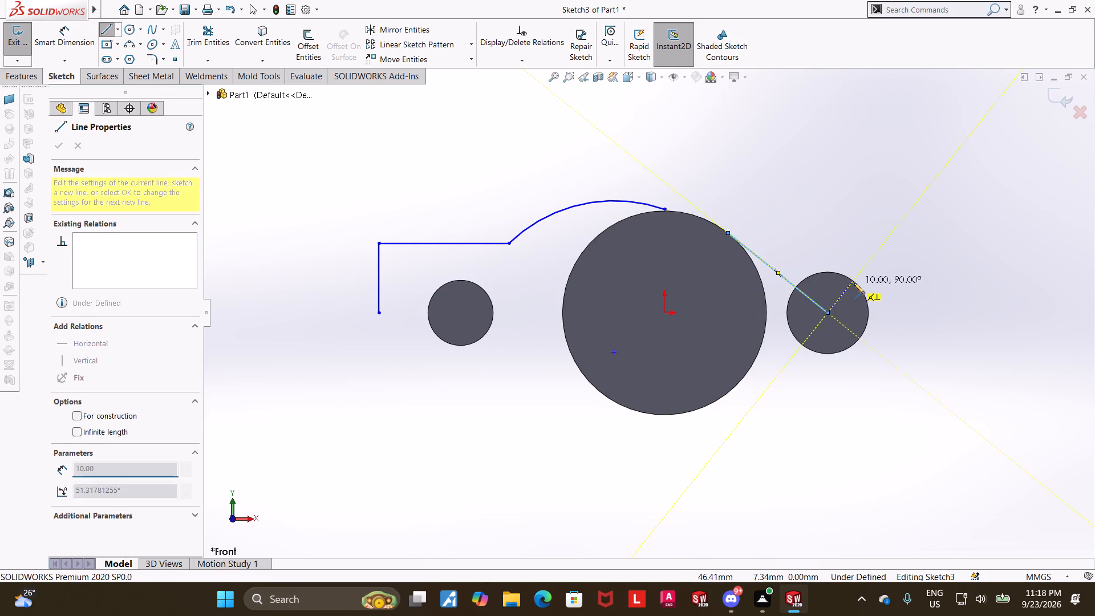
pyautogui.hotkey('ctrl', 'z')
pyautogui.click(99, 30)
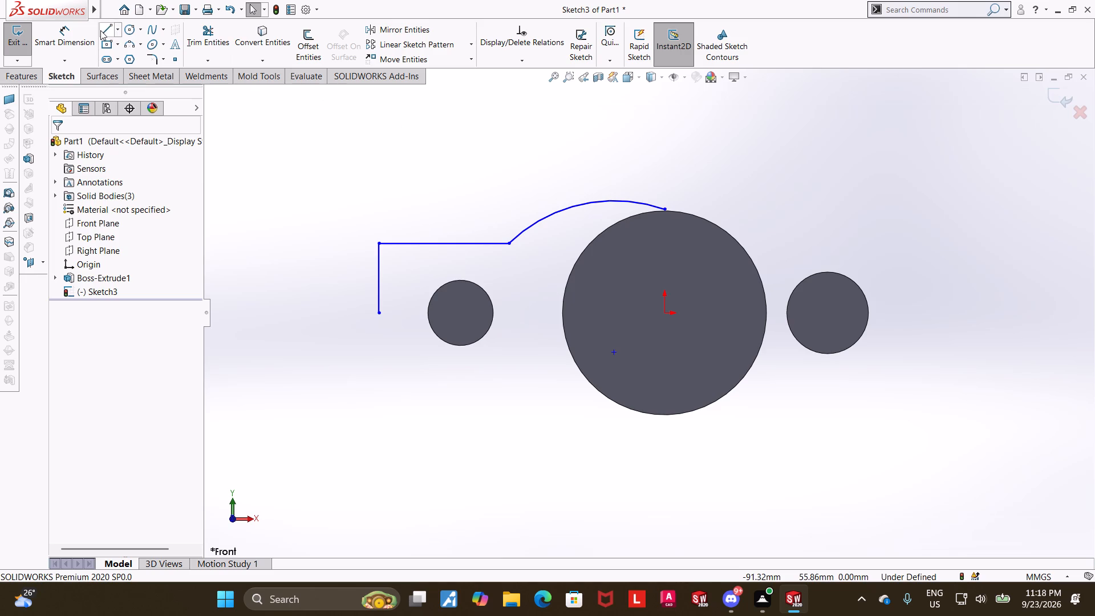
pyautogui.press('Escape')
# Add a vertical relation between the origin and the arc's endpoint above the 50 mm cylinder.
pyautogui.scroll(-7, 666, 212)
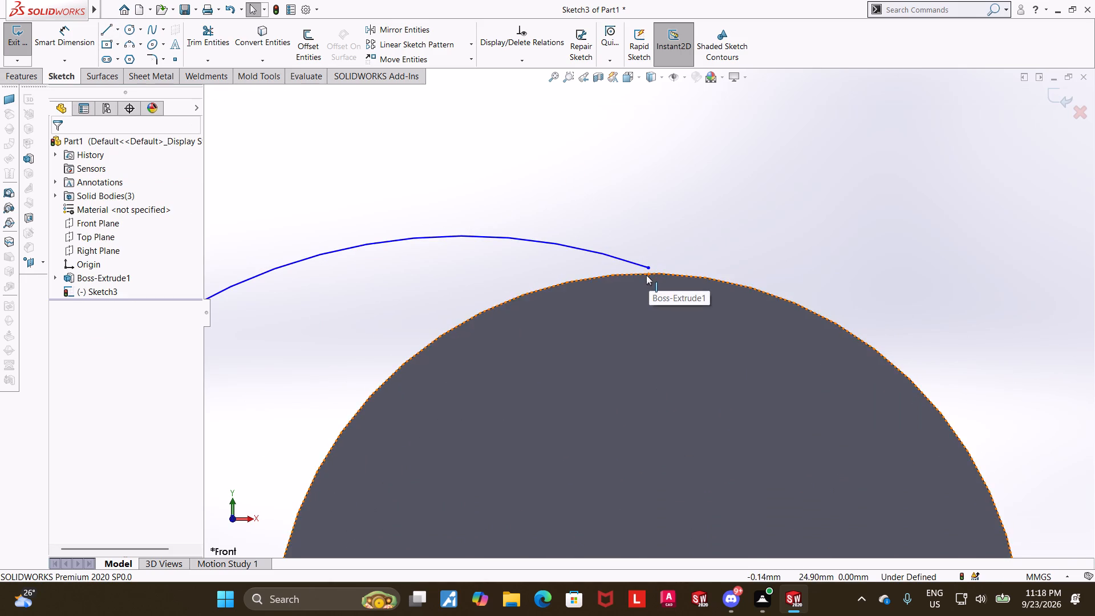
pyautogui.scroll(5, 646, 274)
pyautogui.click(647, 445)
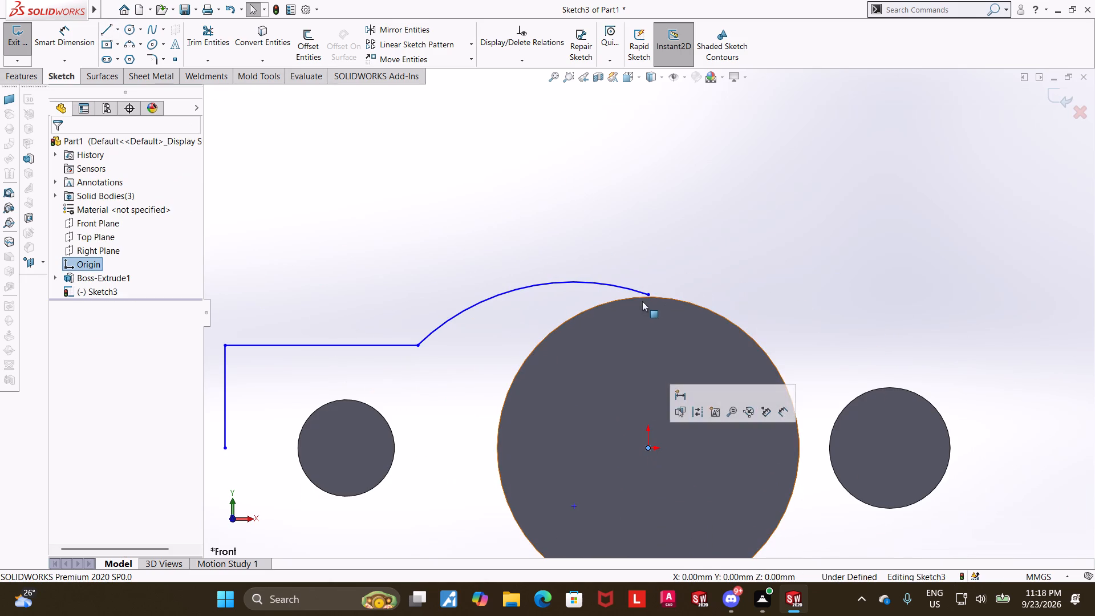
pyautogui.keyDown('ctrl'); pyautogui.click(650, 292); pyautogui.keyUp('ctrl')
pyautogui.click(62, 367)
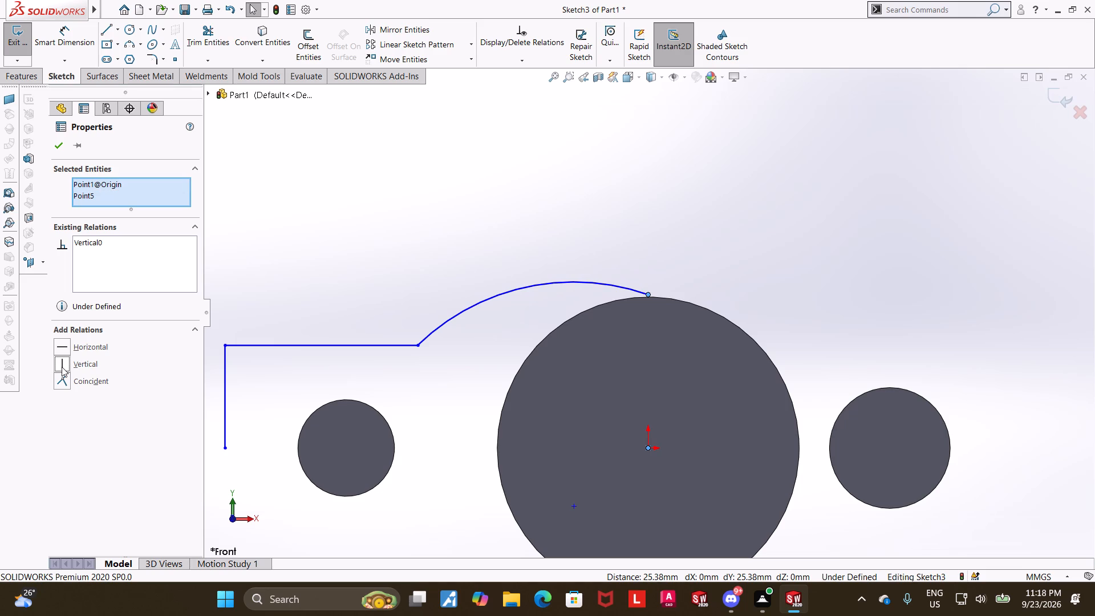
pyautogui.click(57, 152)
pyautogui.scroll(-5, 688, 271)
pyautogui.press('Escape')
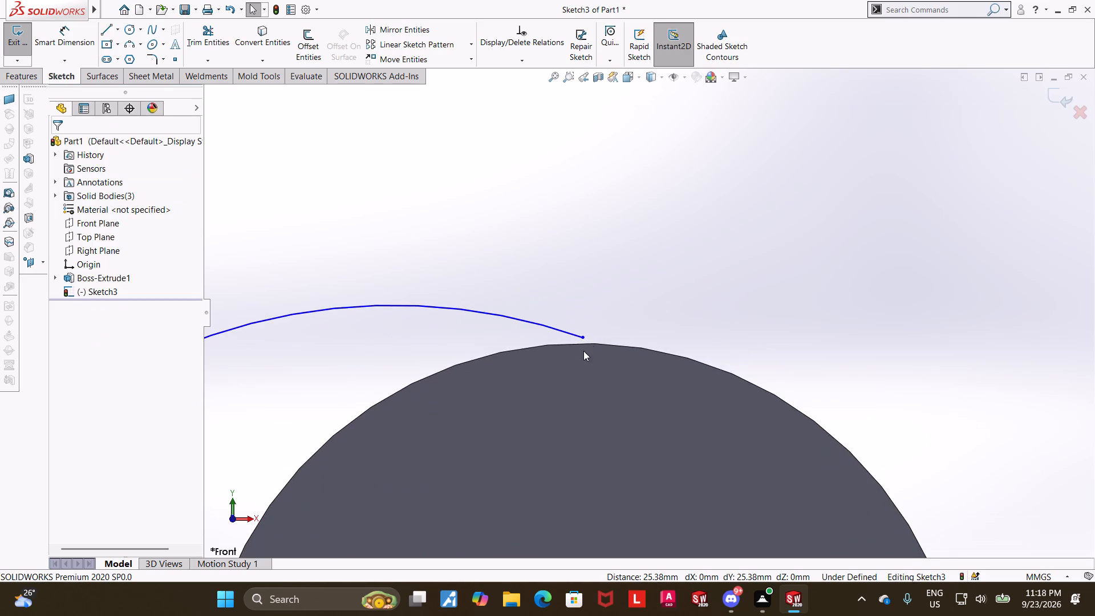
# Convert the 50 mm cylinder's circular edge into a sketch entity.
pyautogui.scroll(6, 580, 343)
pyautogui.click(256, 37)
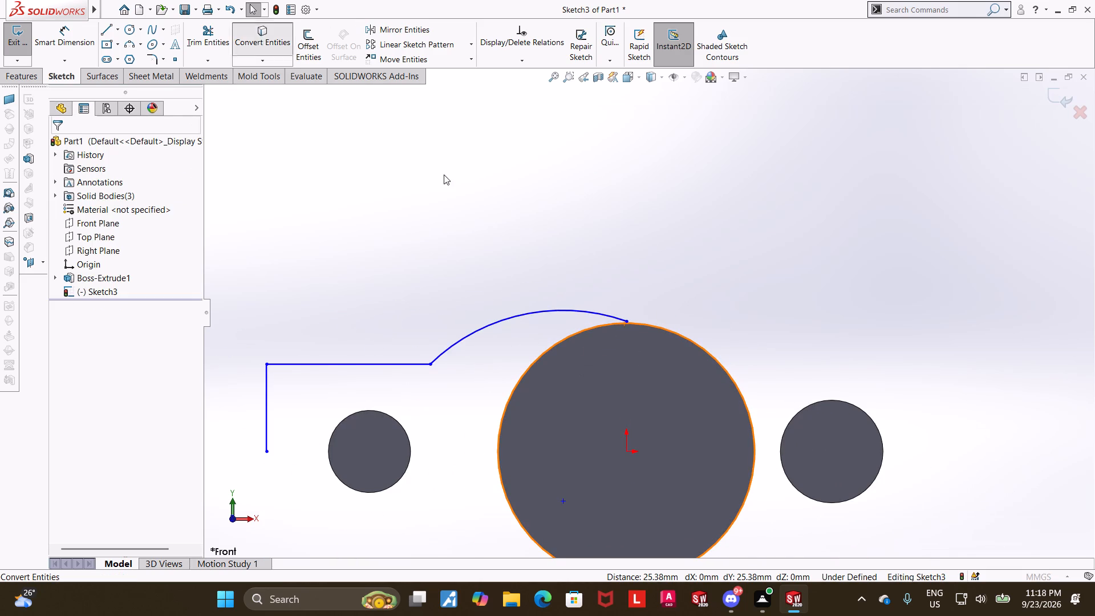
pyautogui.click(595, 329)
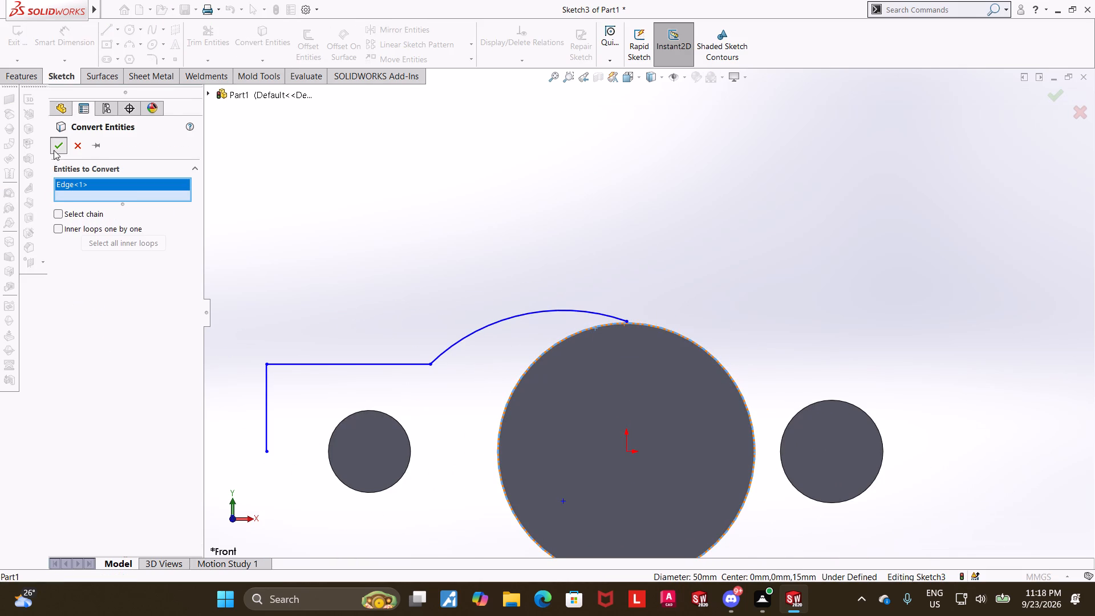
pyautogui.click(54, 150)
pyautogui.scroll(-4, 678, 291)
pyautogui.press('Escape')
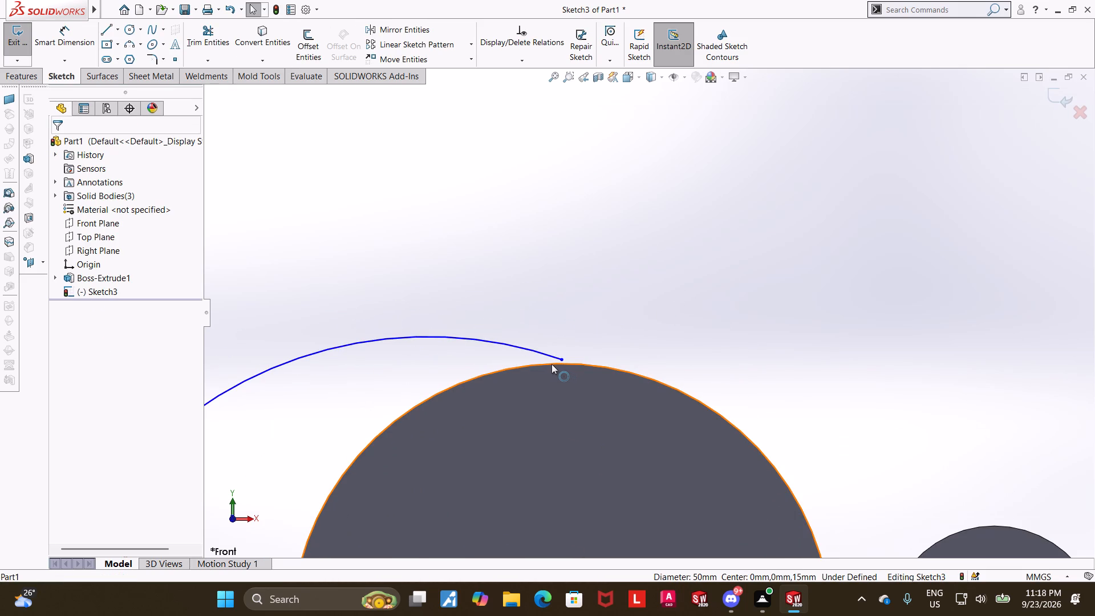
# Sketch a vertical centerline from the origin up past the arc's endpoint to well above the 50 mm cylinder.
pyautogui.scroll(7, 572, 366)
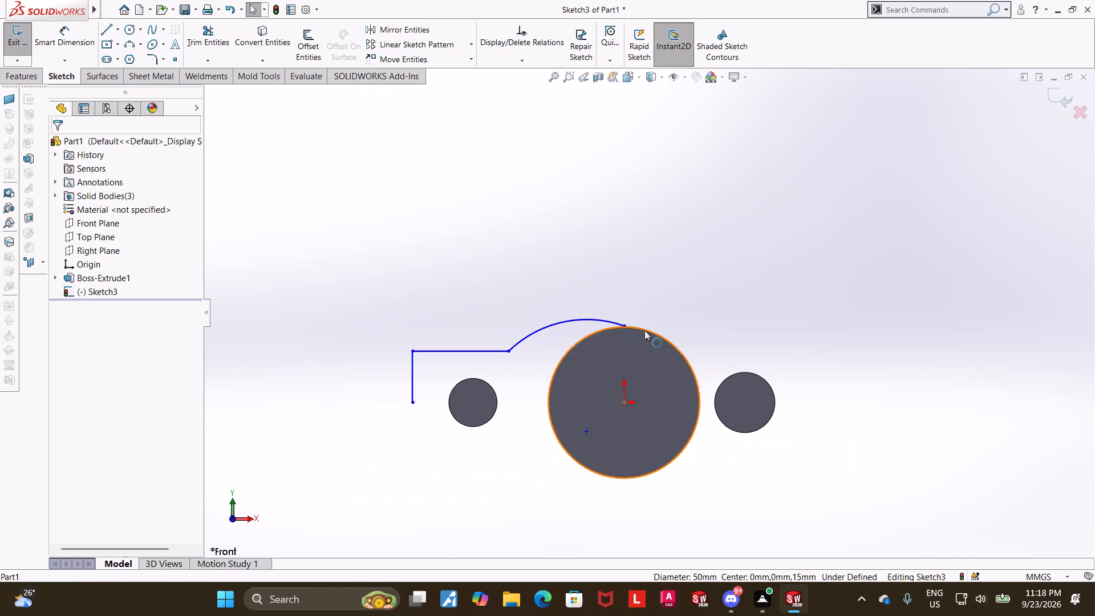
pyautogui.press('Escape')
pyautogui.press('Escape')
pyautogui.click(116, 33)
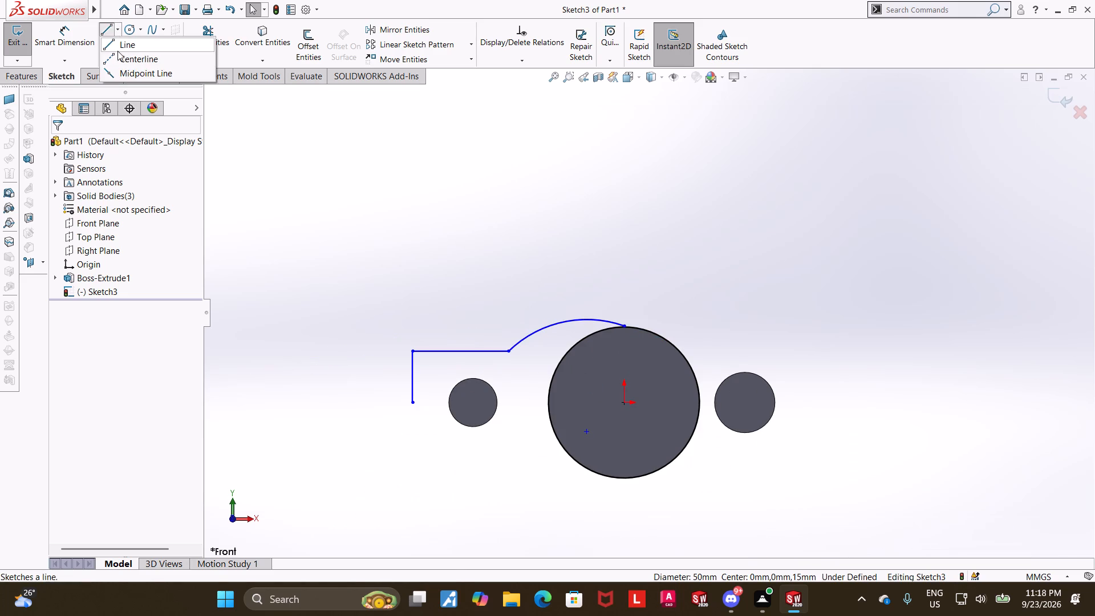
pyautogui.click(120, 55)
pyautogui.click(623, 406)
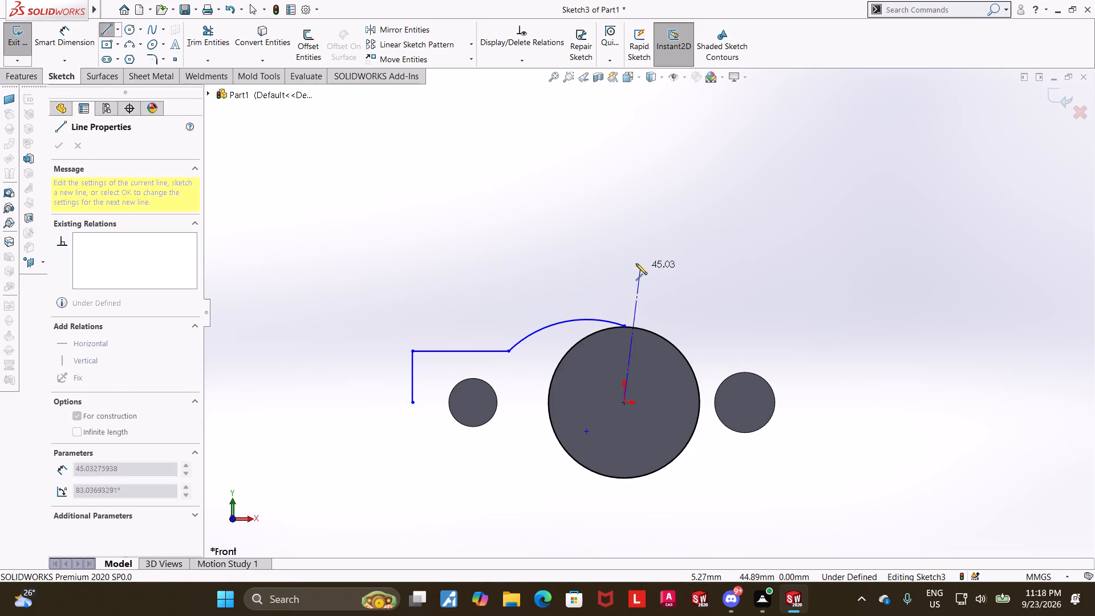
pyautogui.click(624, 251)
pyautogui.press('Escape')
pyautogui.press('Escape')
# Add a coincident relation between the arc's endpoint and the converted 50 mm circle.
pyautogui.scroll(-3, 671, 322)
pyautogui.scroll(-3, 598, 339)
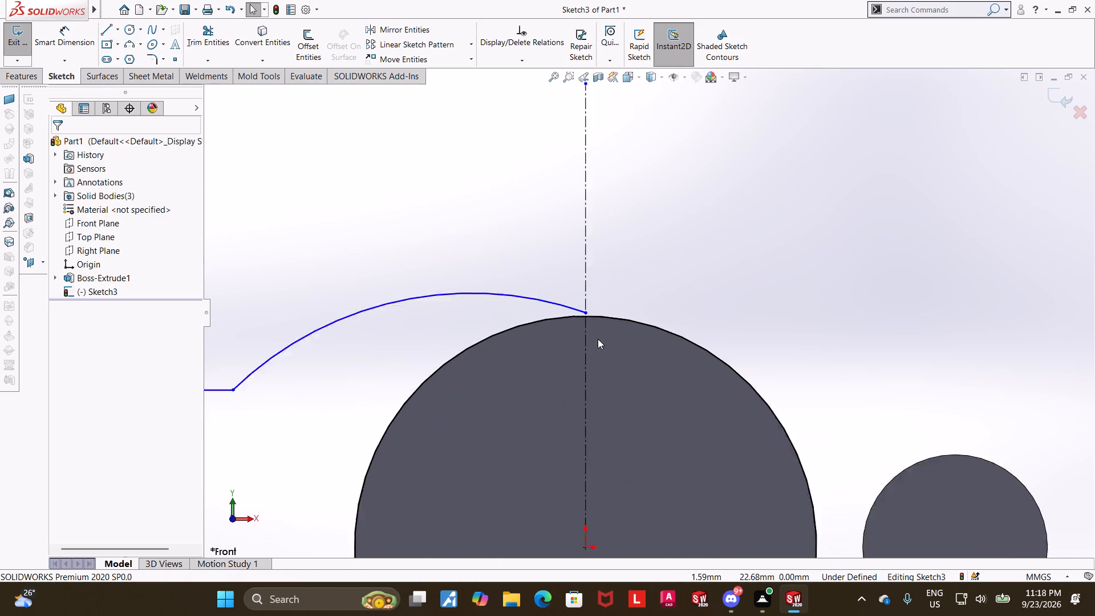
pyautogui.scroll(-3, 598, 339)
pyautogui.press('Escape')
pyautogui.press('Escape')
pyautogui.click(585, 289)
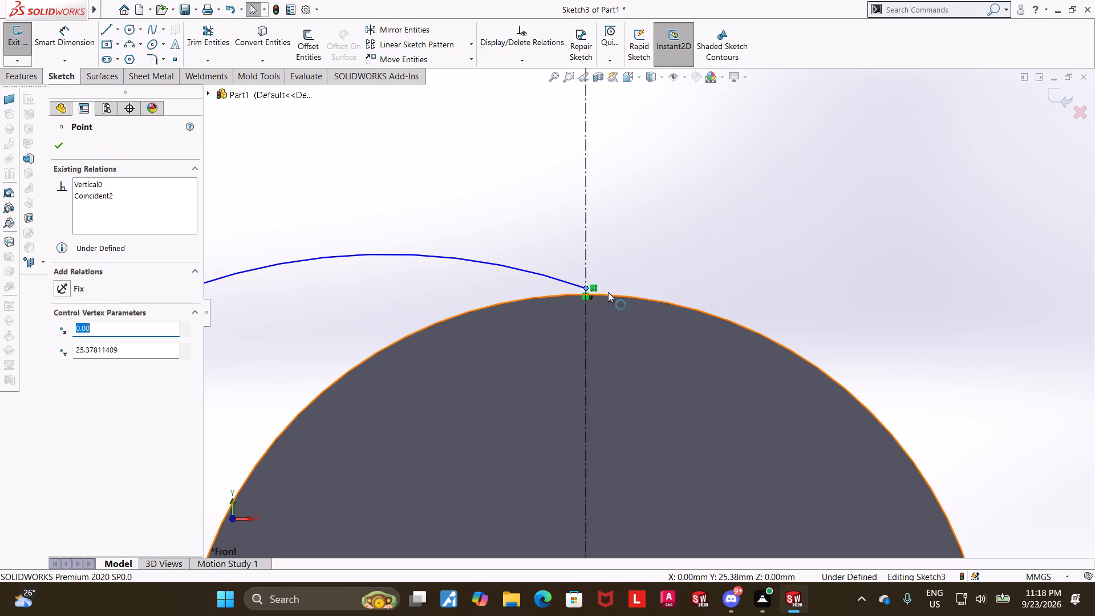
pyautogui.keyDown('ctrl'); pyautogui.click(609, 293); pyautogui.keyUp('ctrl')
pyautogui.click(67, 362)
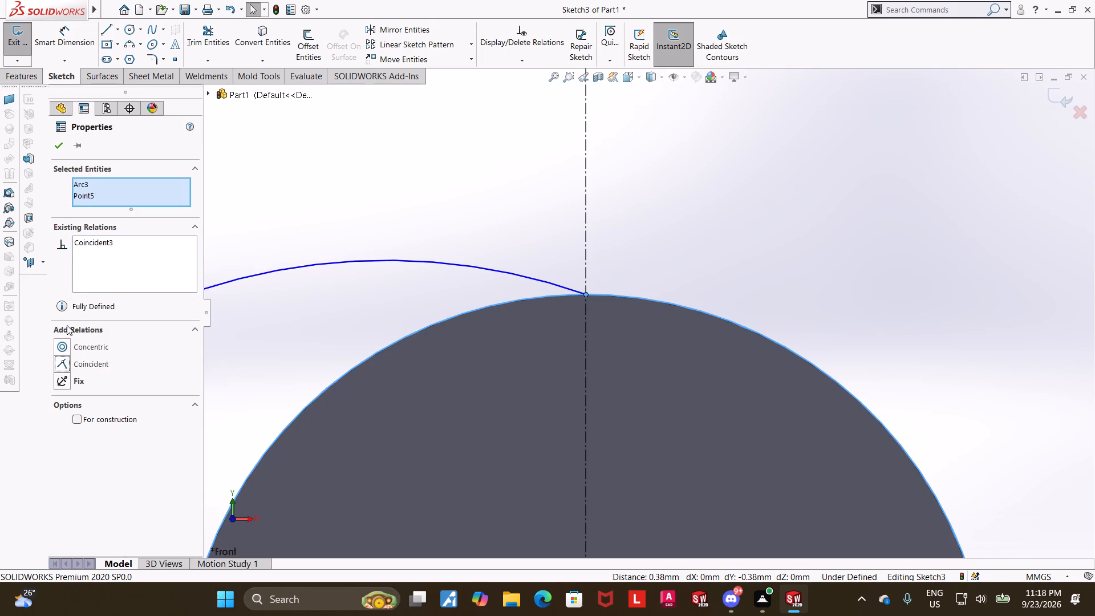
pyautogui.click(58, 147)
pyautogui.scroll(7, 687, 198)
pyautogui.press('Escape')
pyautogui.press('Escape')
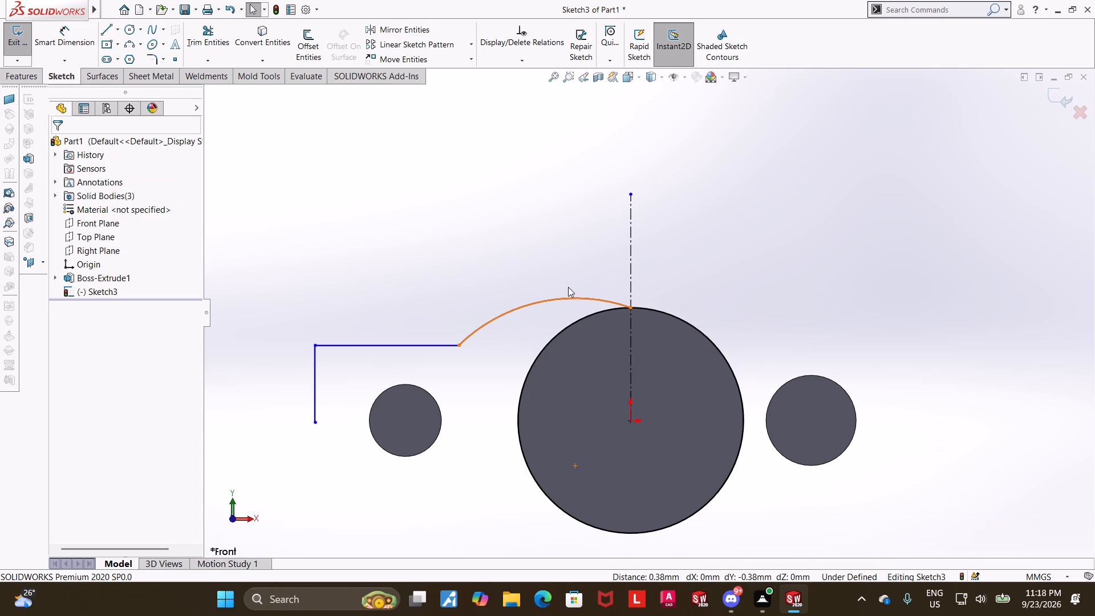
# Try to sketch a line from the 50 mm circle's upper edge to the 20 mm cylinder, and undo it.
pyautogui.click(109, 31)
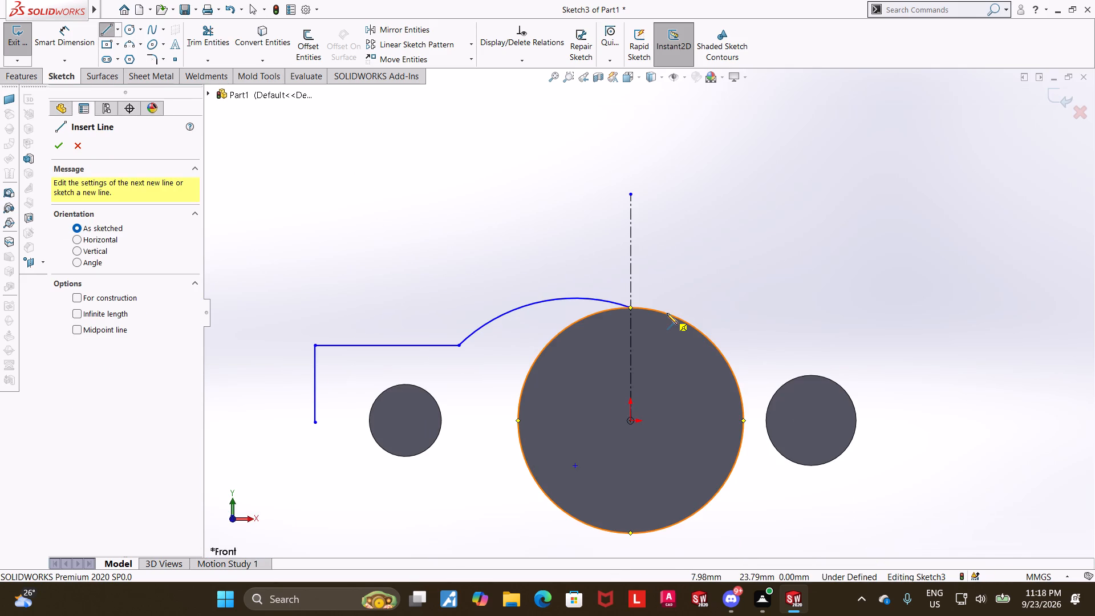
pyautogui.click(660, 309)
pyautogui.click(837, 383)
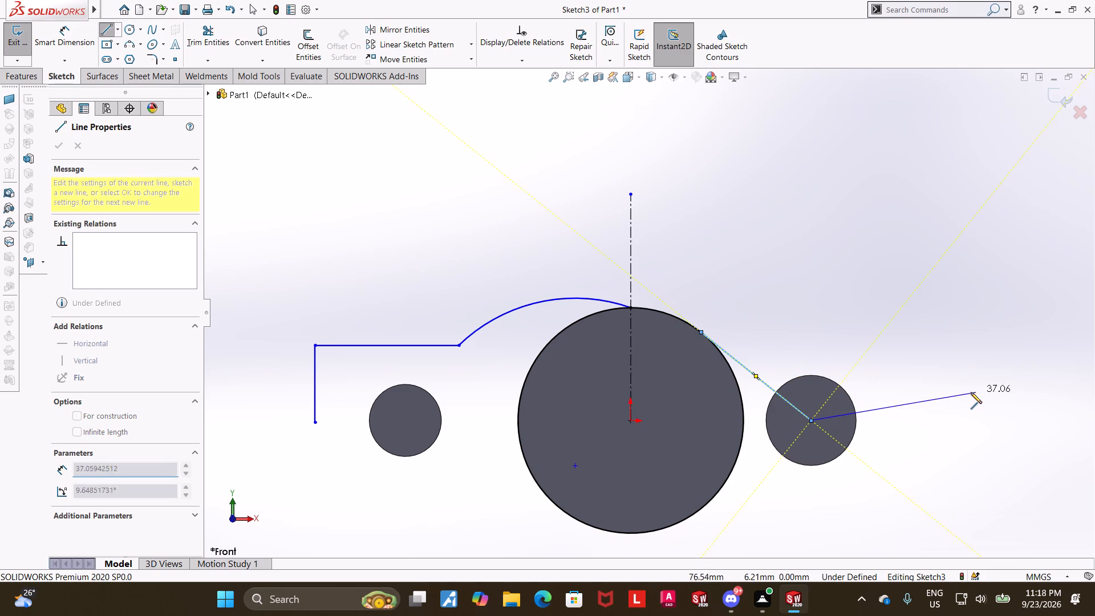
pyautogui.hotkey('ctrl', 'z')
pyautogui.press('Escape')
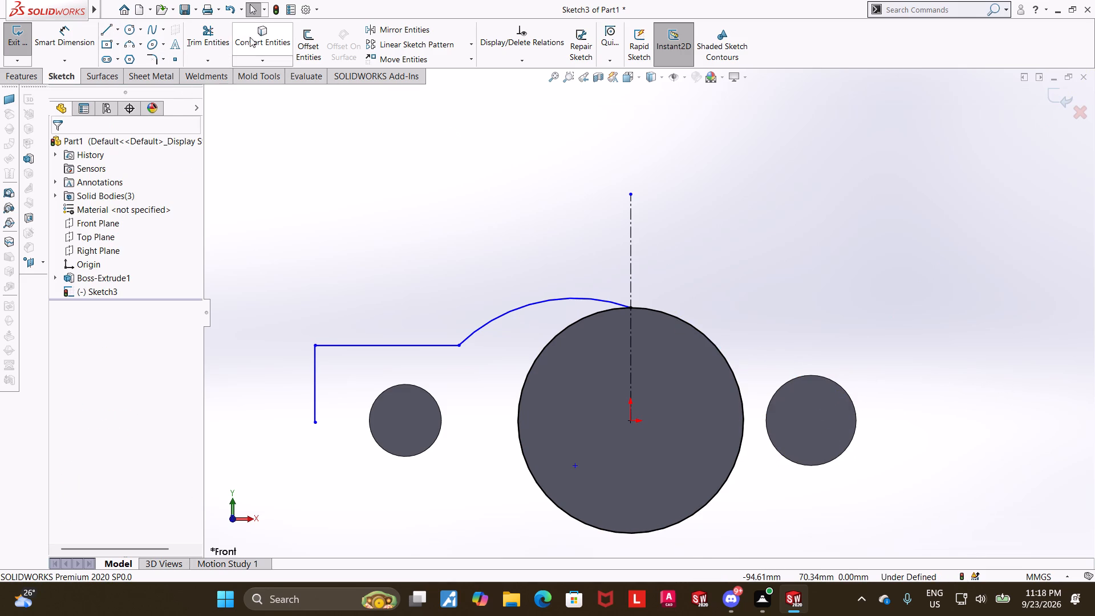
# Convert the 20 mm cylinder's circular edge into a sketch entity.
pyautogui.click(259, 34)
pyautogui.click(788, 382)
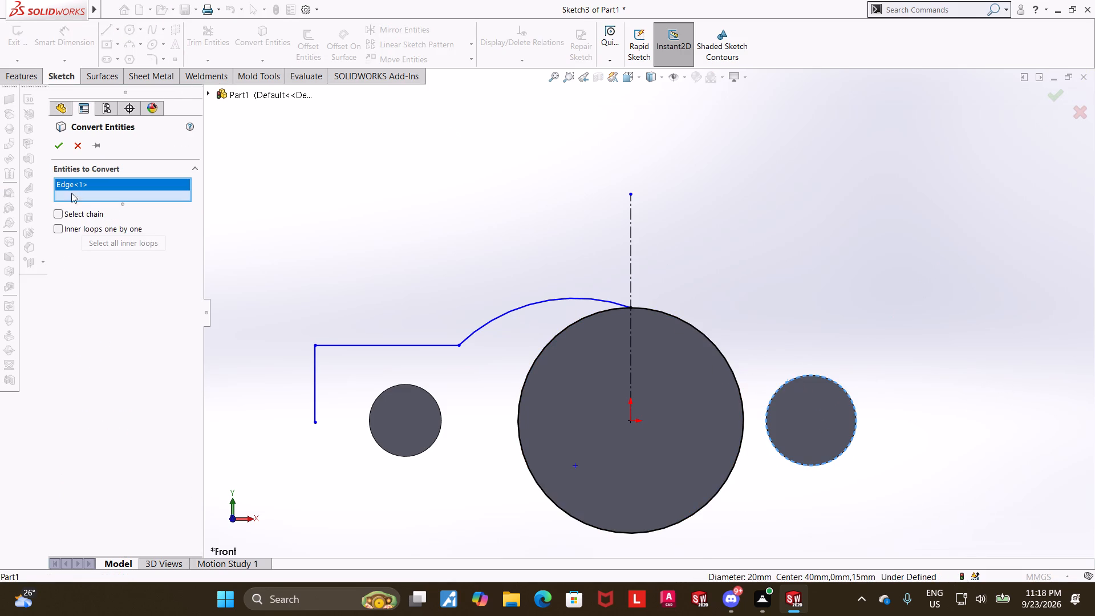
pyautogui.click(60, 145)
# Sketch a line tangent to the tops of the converted 50 mm and 20 mm circles.
pyautogui.click(104, 27)
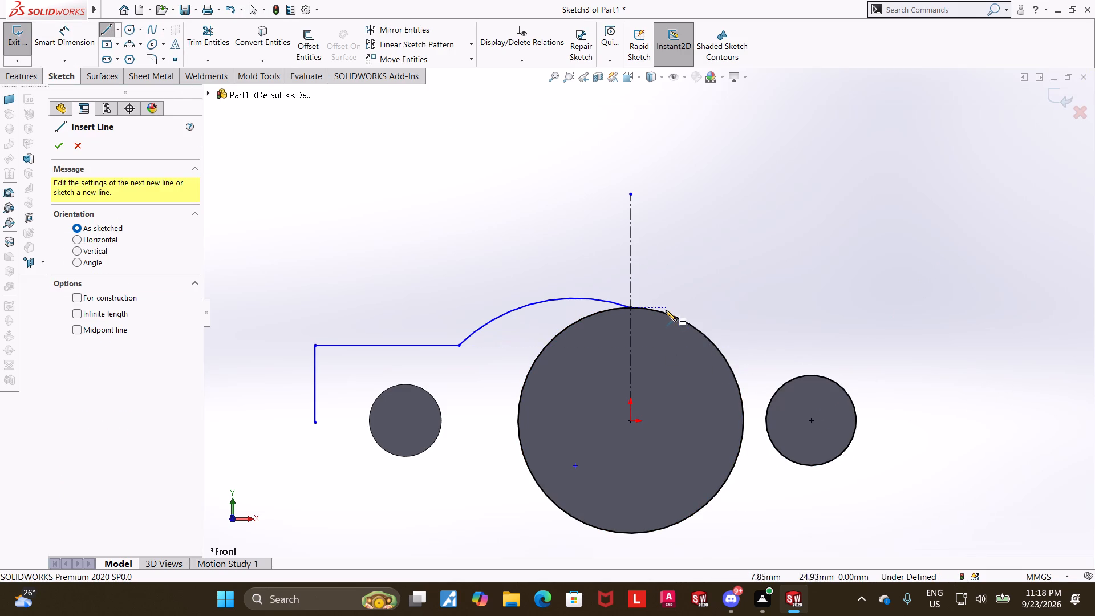
pyautogui.click(666, 313)
pyautogui.click(833, 379)
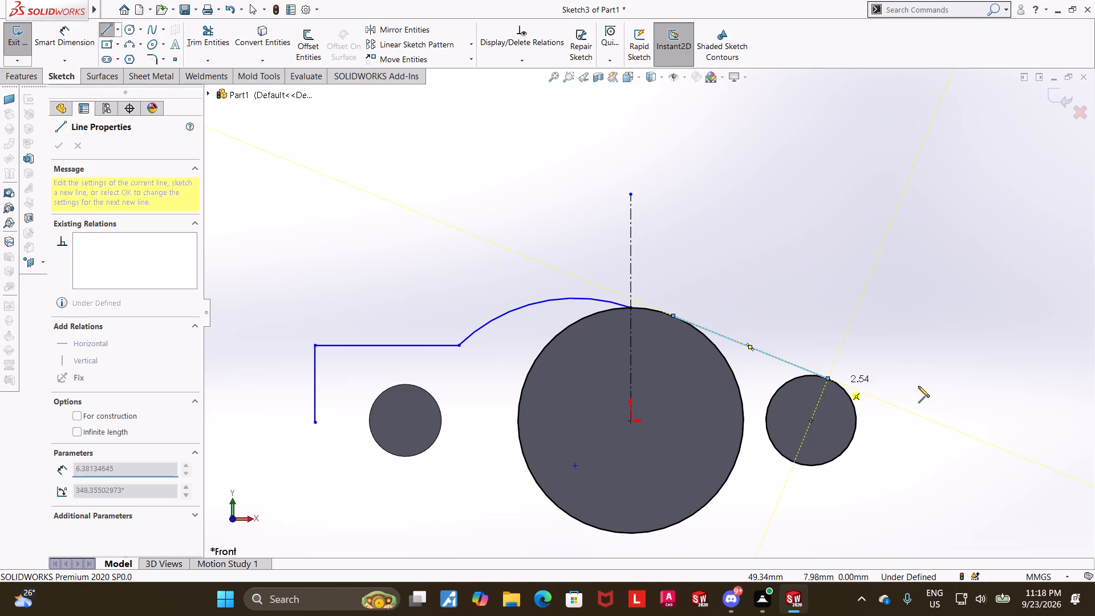
pyautogui.press('Escape')
pyautogui.press('Escape')
pyautogui.press('Escape')
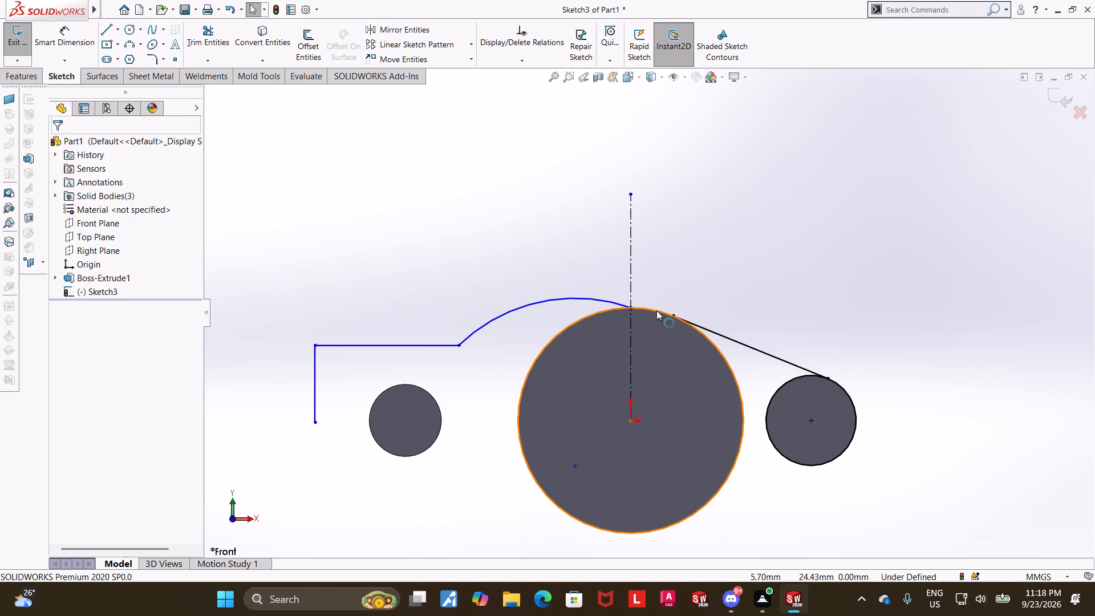
pyautogui.click(656, 310)
pyautogui.keyDown('ctrl'); pyautogui.click(710, 333); pyautogui.keyUp('ctrl')
pyautogui.press('Escape')
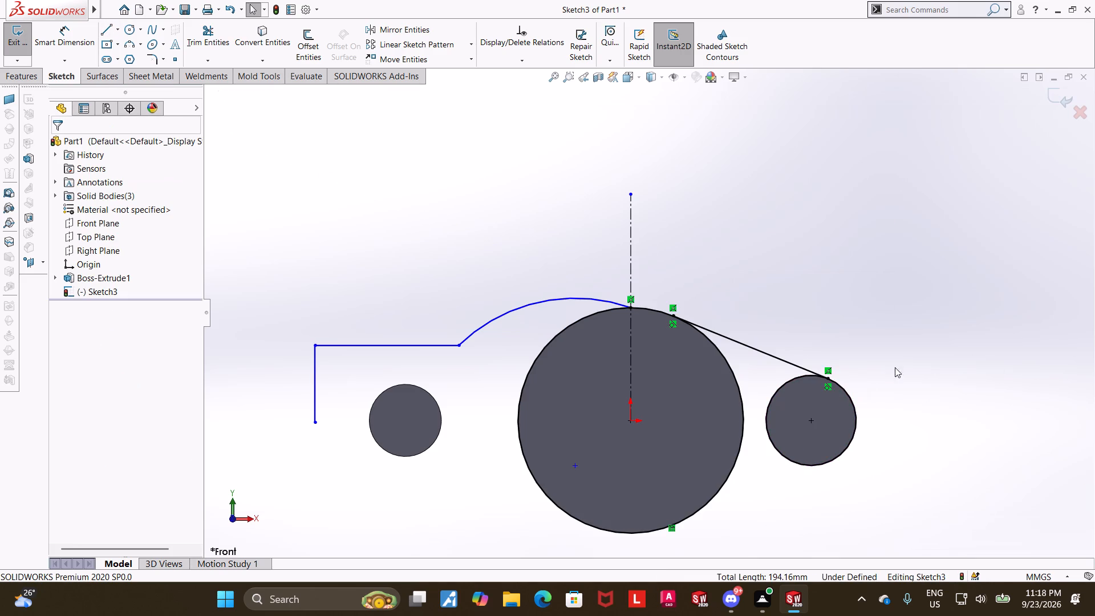
pyautogui.press('Escape')
pyautogui.press('Escape')
pyautogui.press('Escape')
pyautogui.press('Escape')
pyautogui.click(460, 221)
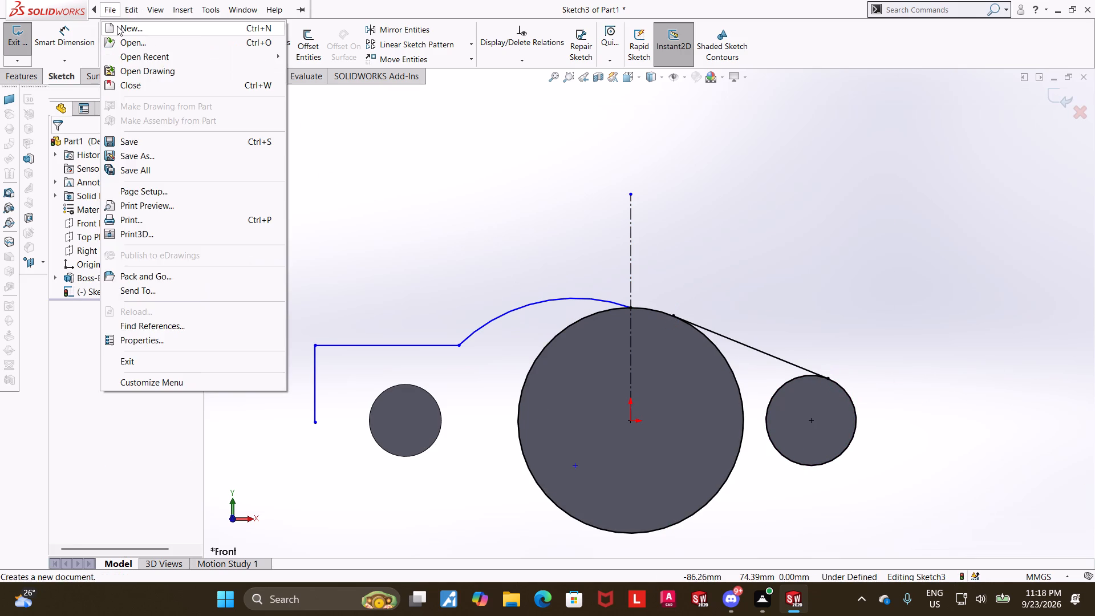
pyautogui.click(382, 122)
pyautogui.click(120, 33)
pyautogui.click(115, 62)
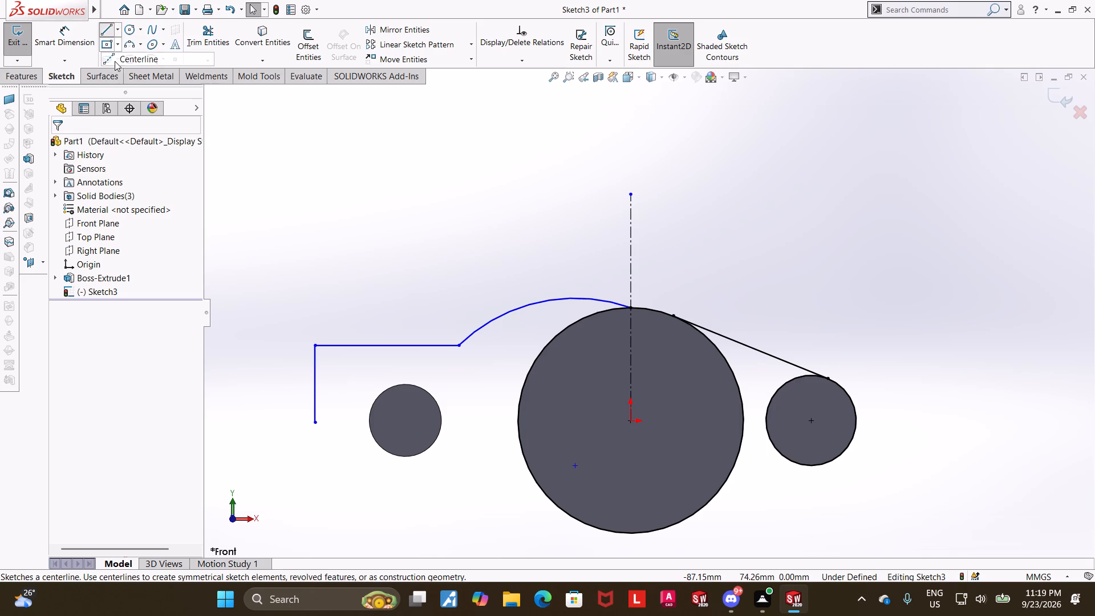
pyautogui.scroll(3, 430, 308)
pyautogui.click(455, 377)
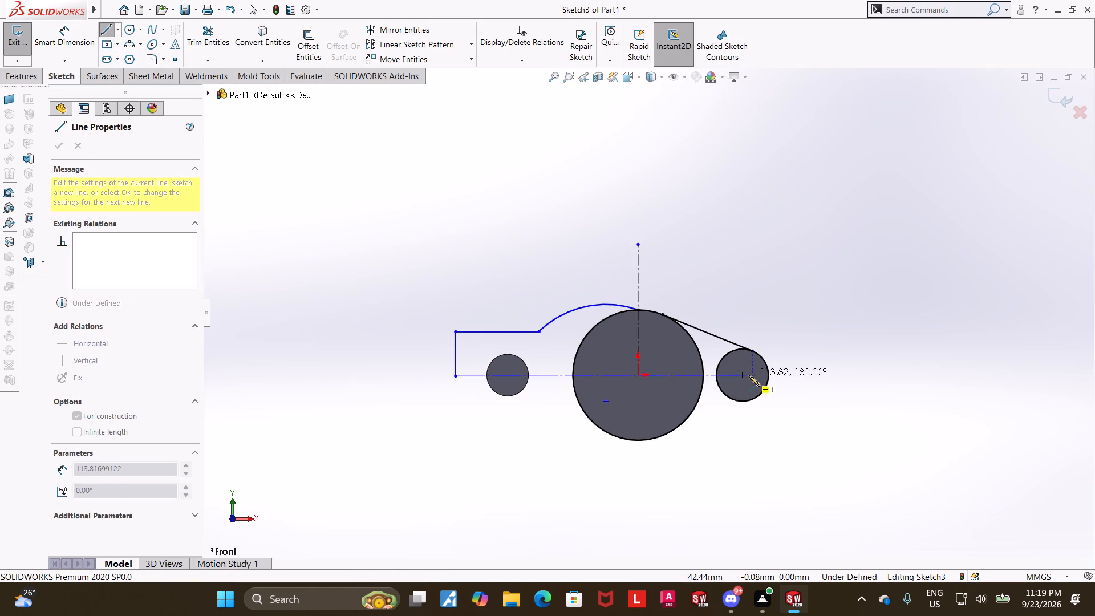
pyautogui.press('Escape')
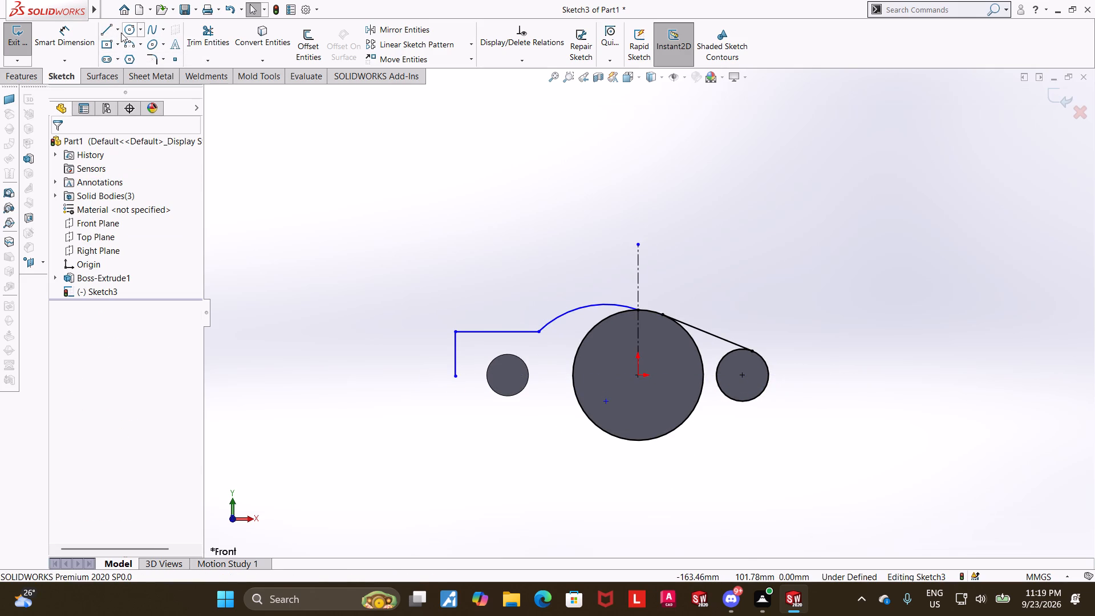
# Sketch a horizontal centerline about 151 mm long through the origin, extending beyond the 20 mm cylinder and the outline's vertical line.
pyautogui.click(116, 28)
pyautogui.click(125, 55)
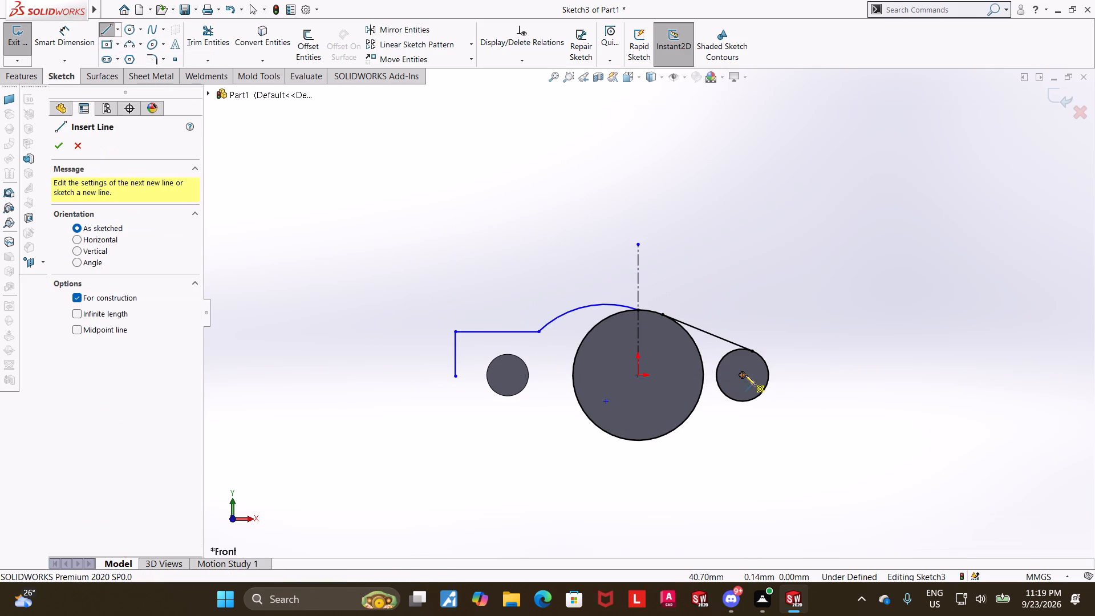
pyautogui.click(814, 378)
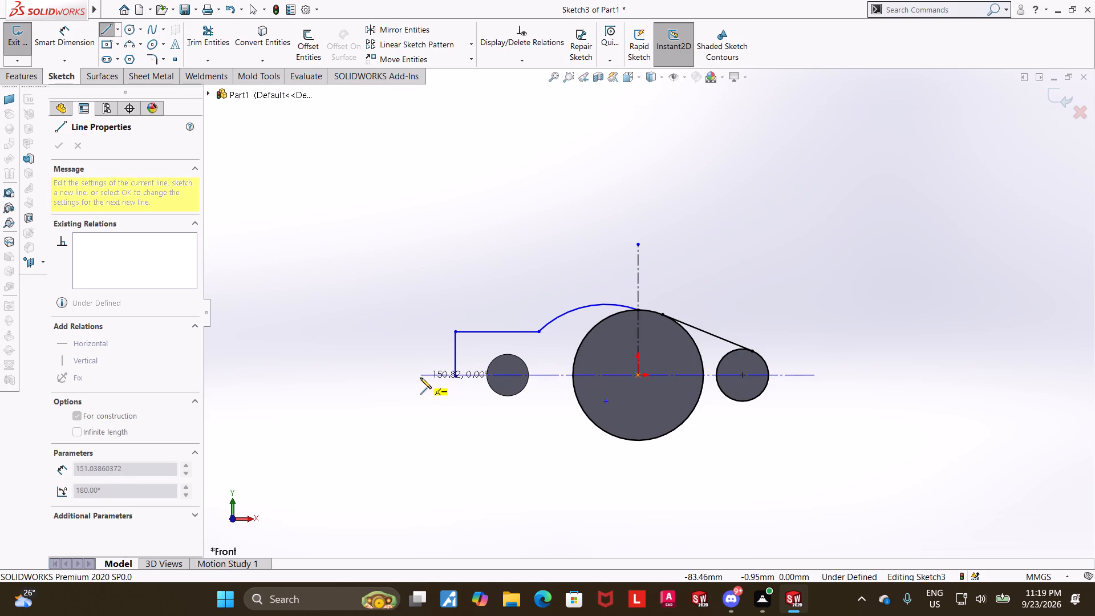
pyautogui.click(420, 378)
pyautogui.press('Escape')
pyautogui.scroll(-5, 544, 363)
pyautogui.press('Escape')
pyautogui.press('Escape')
# Add a coincident relation between the lower endpoint of the outline's vertical line and the horizontal centerline.
pyautogui.click(378, 381)
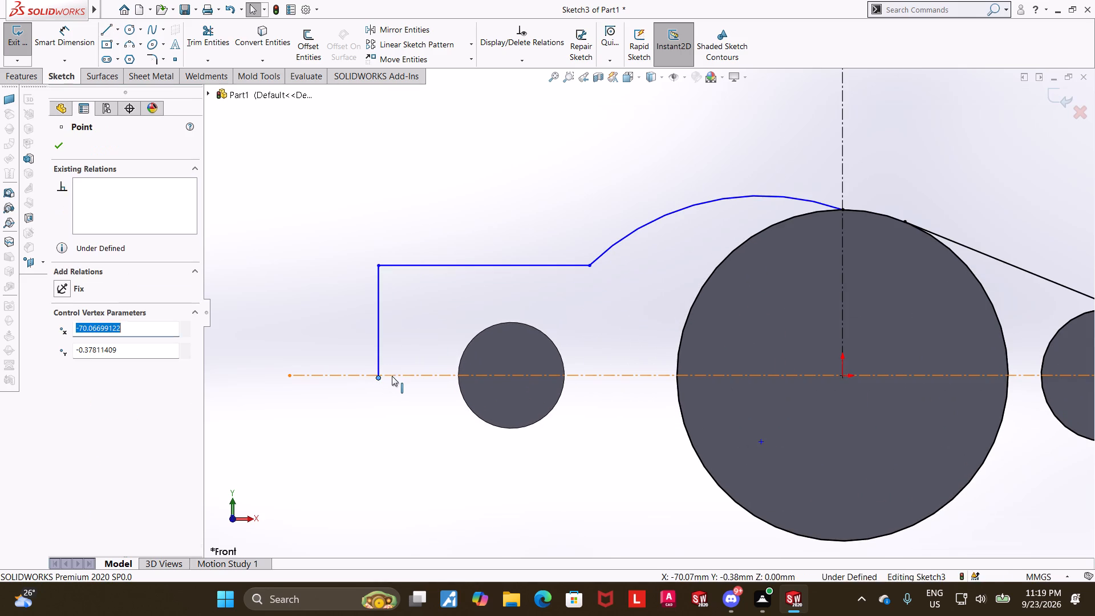
pyautogui.keyDown('ctrl'); pyautogui.click(392, 375); pyautogui.keyUp('ctrl')
pyautogui.click(65, 361)
pyautogui.click(64, 151)
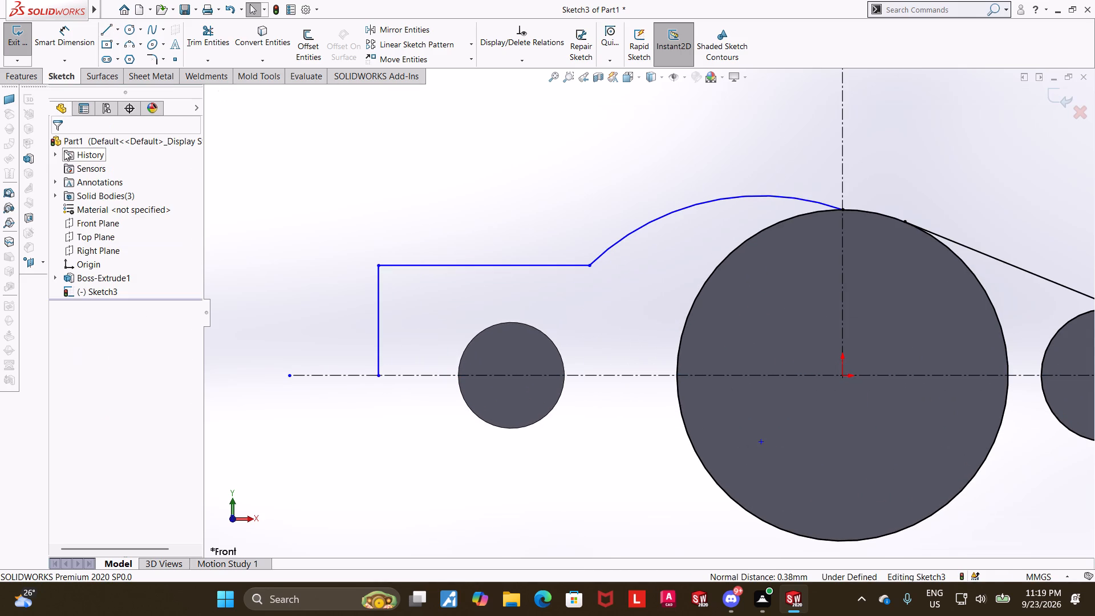
pyautogui.press('Escape')
pyautogui.press('Escape')
# Mirror the vertical line, horizontal line, arc and tangent line about the horizontal centerline.
pyautogui.scroll(4, 297, 273)
pyautogui.click(428, 22)
pyautogui.click(428, 25)
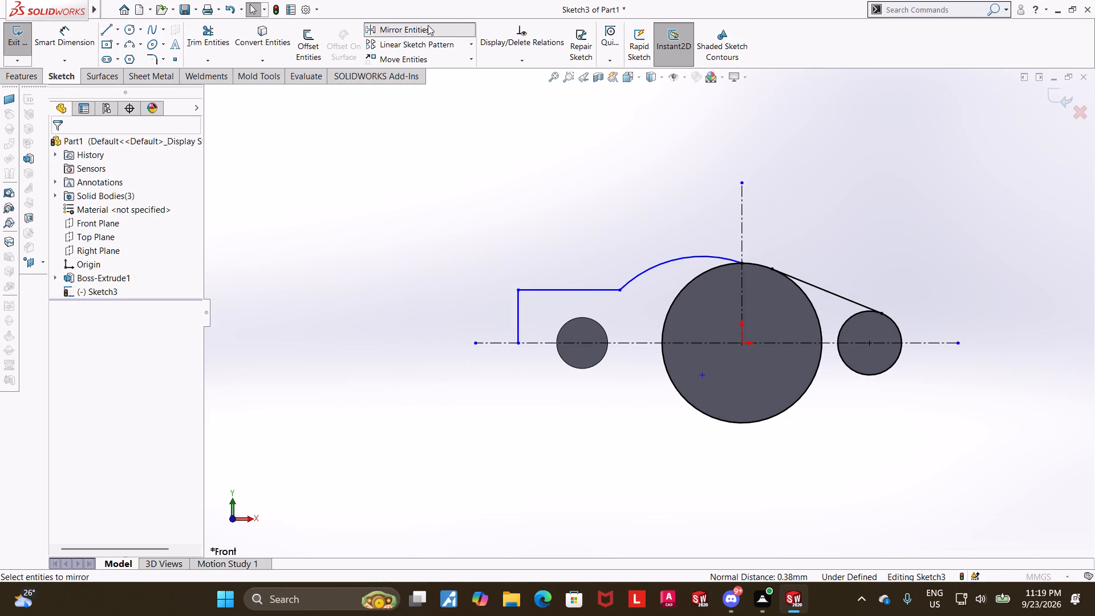
pyautogui.click(519, 303)
pyautogui.click(611, 290)
pyautogui.click(664, 263)
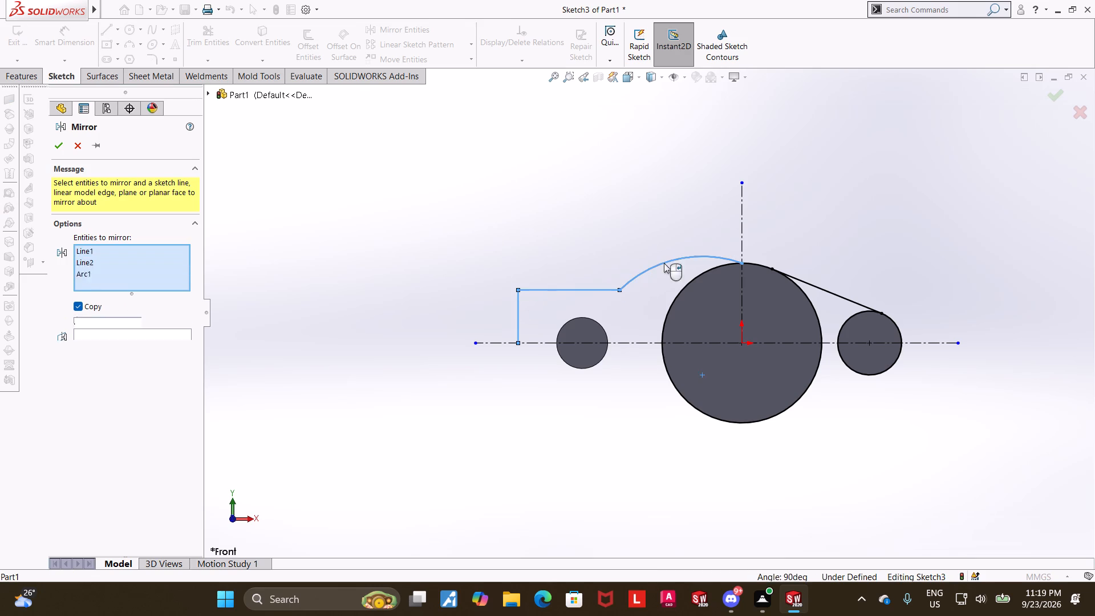
pyautogui.click(829, 291)
pyautogui.click(96, 346)
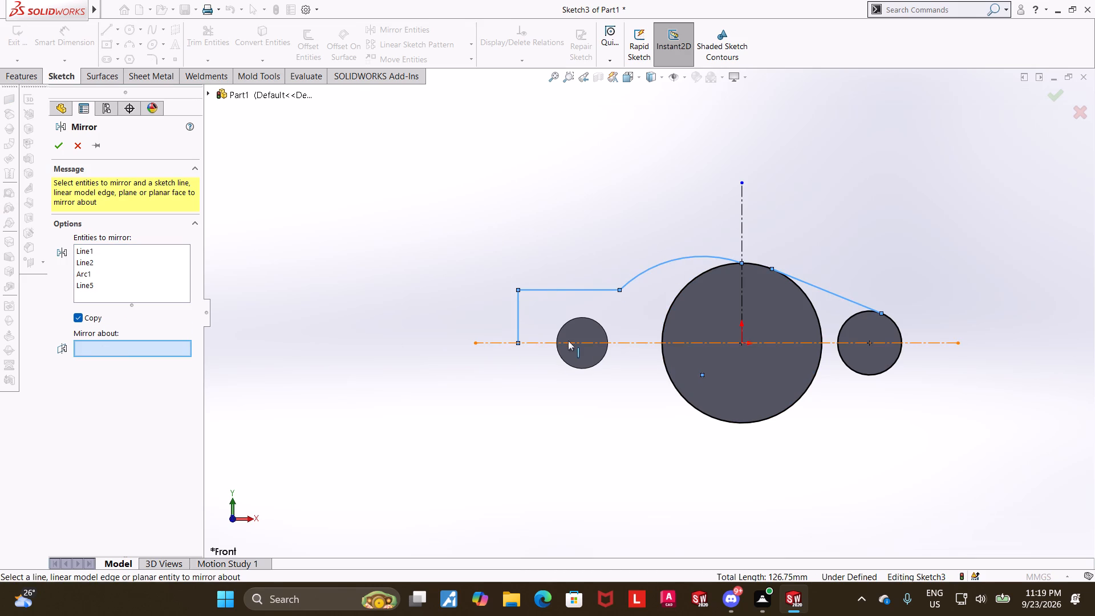
pyautogui.click(542, 341)
pyautogui.click(52, 143)
pyautogui.click(371, 418)
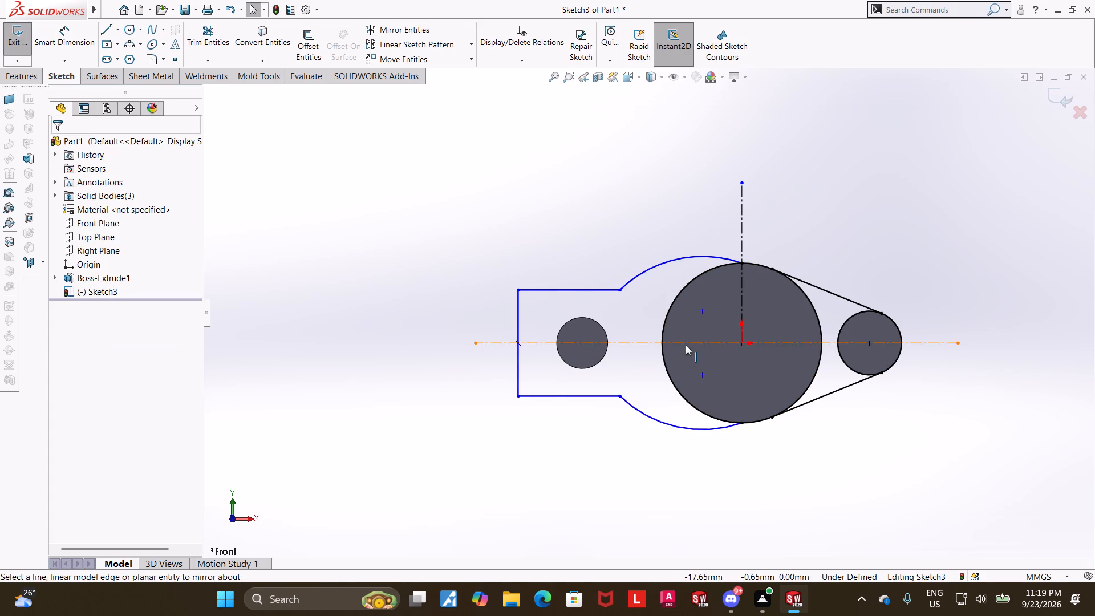
pyautogui.press('Escape')
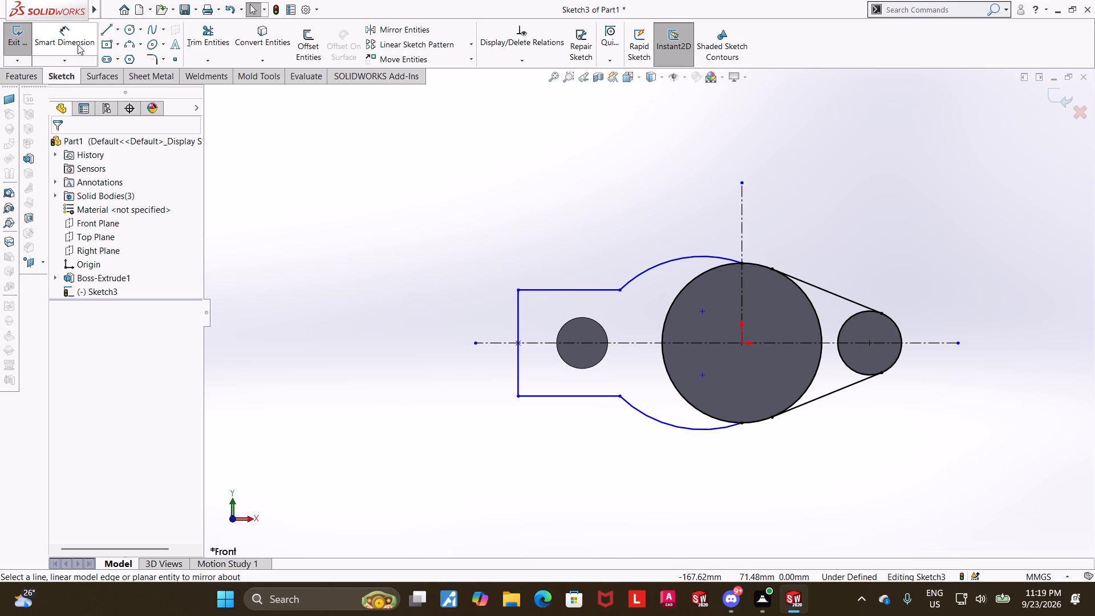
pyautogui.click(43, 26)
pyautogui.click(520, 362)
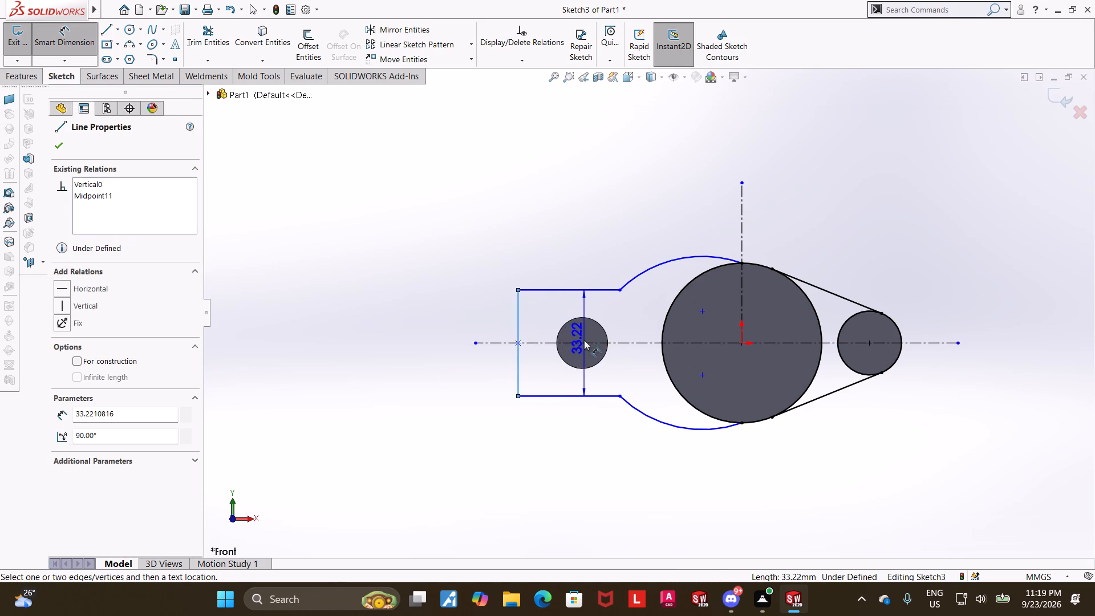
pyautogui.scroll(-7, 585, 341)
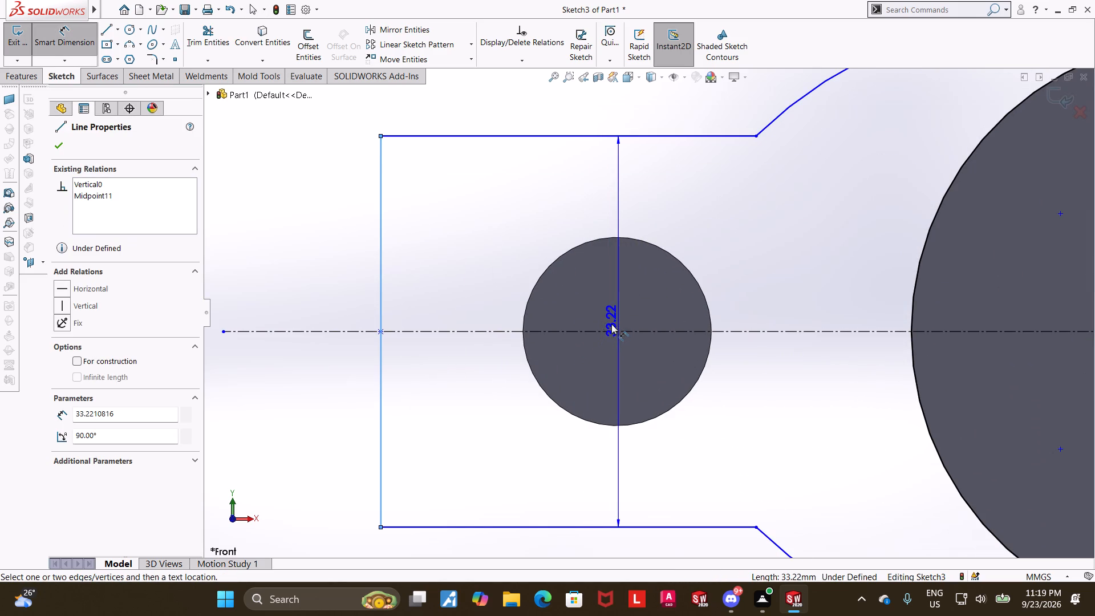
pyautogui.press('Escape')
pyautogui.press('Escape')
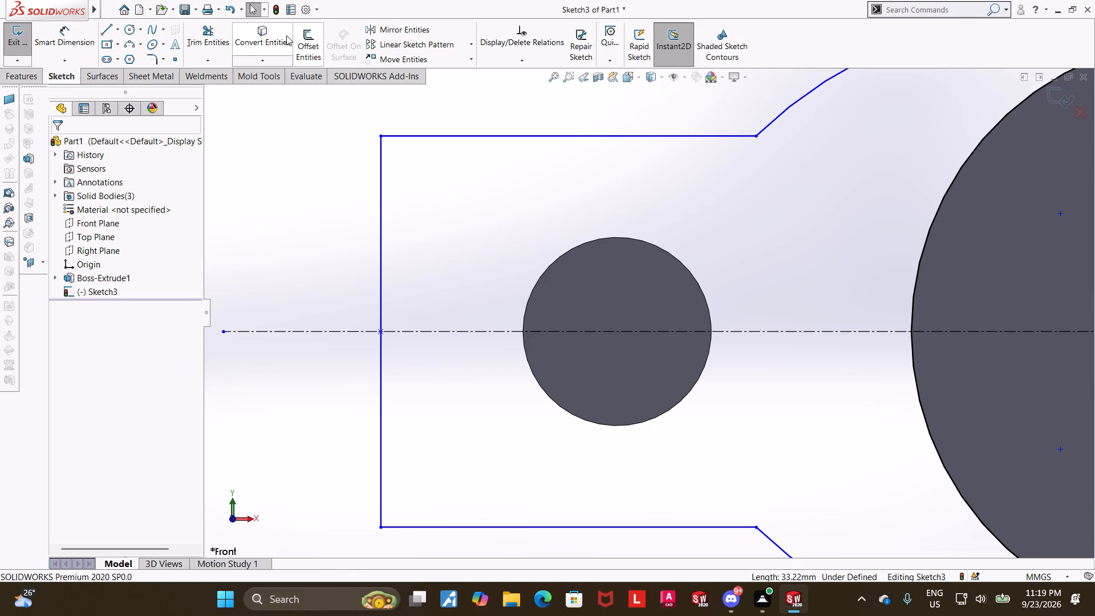
# Sketch a vertical centerline from the 16 mm cylinder's top point through its center to just below the cylinder.
pyautogui.click(119, 33)
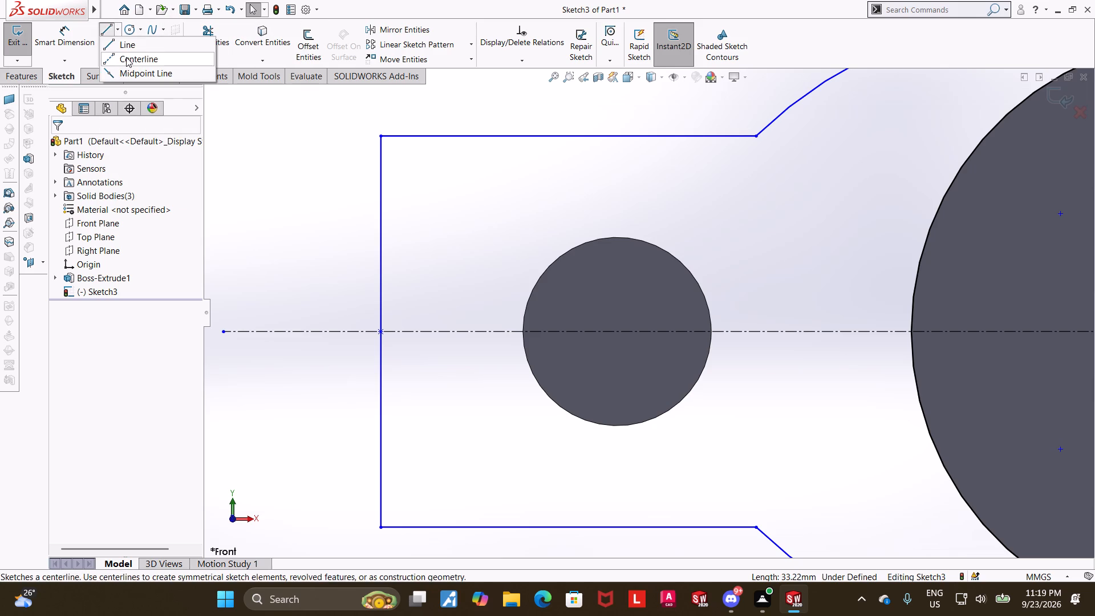
pyautogui.click(126, 58)
pyautogui.click(617, 237)
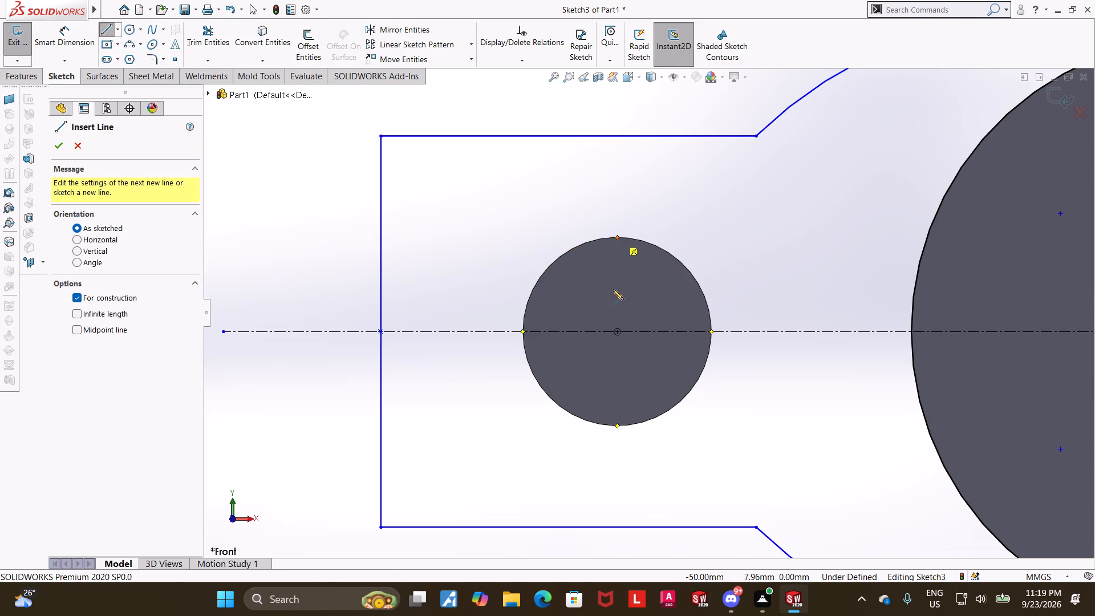
pyautogui.click(618, 454)
pyautogui.press('Escape')
pyautogui.press('Escape')
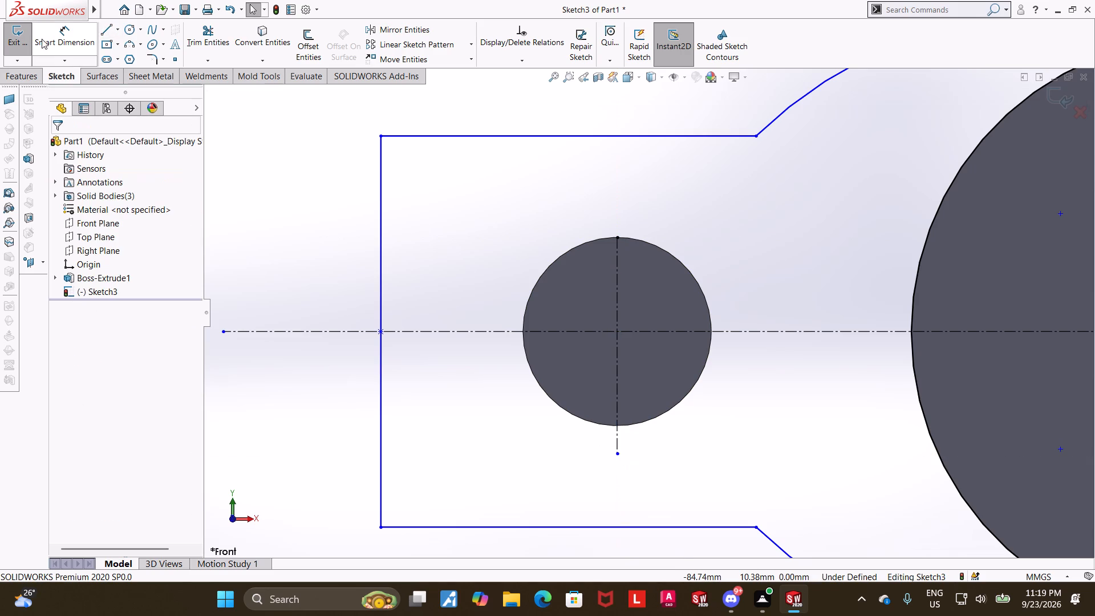
# Dimension the distance between the outline's vertical end line and the 16 mm cylinder's vertical centerline as 15 mm.
pyautogui.click(43, 39)
pyautogui.scroll(4, 346, 240)
pyautogui.scroll(2, 390, 423)
pyautogui.click(559, 360)
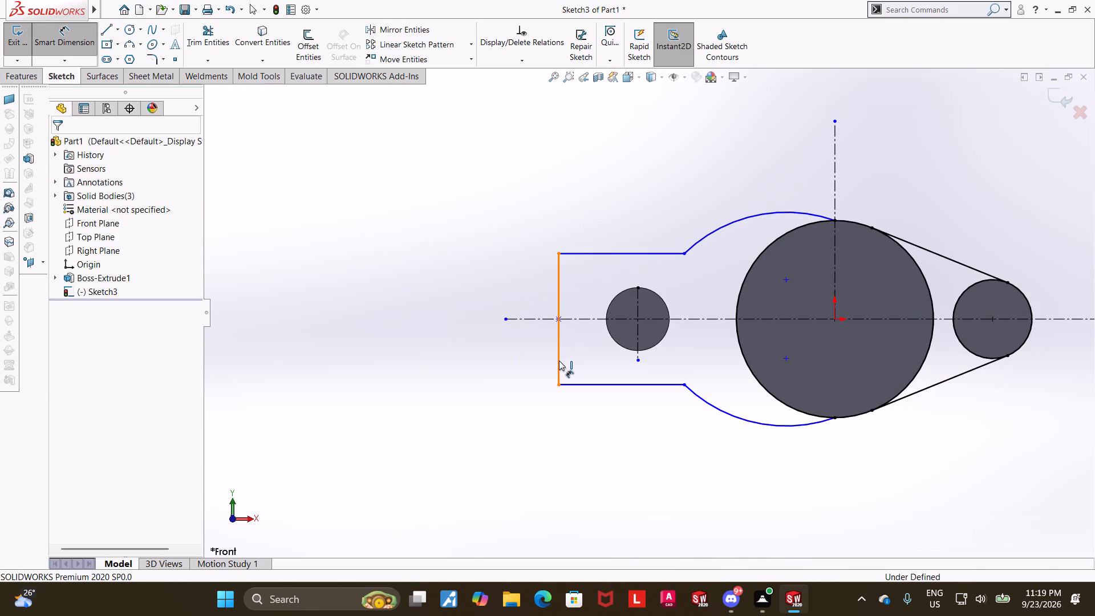
pyautogui.click(636, 352)
pyautogui.click(605, 434)
pyautogui.write('15')
pyautogui.press('Return')
pyautogui.press('Escape')
pyautogui.press('Escape')
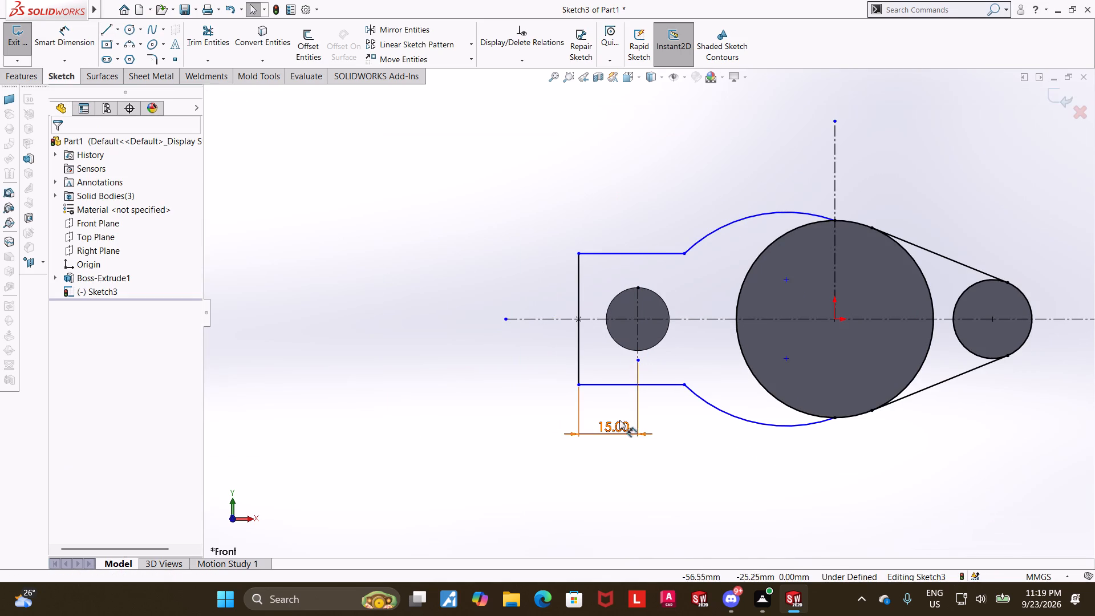
# Dimension the outline's upper arc with a radius of 40 mm.
pyautogui.scroll(-1, 820, 310)
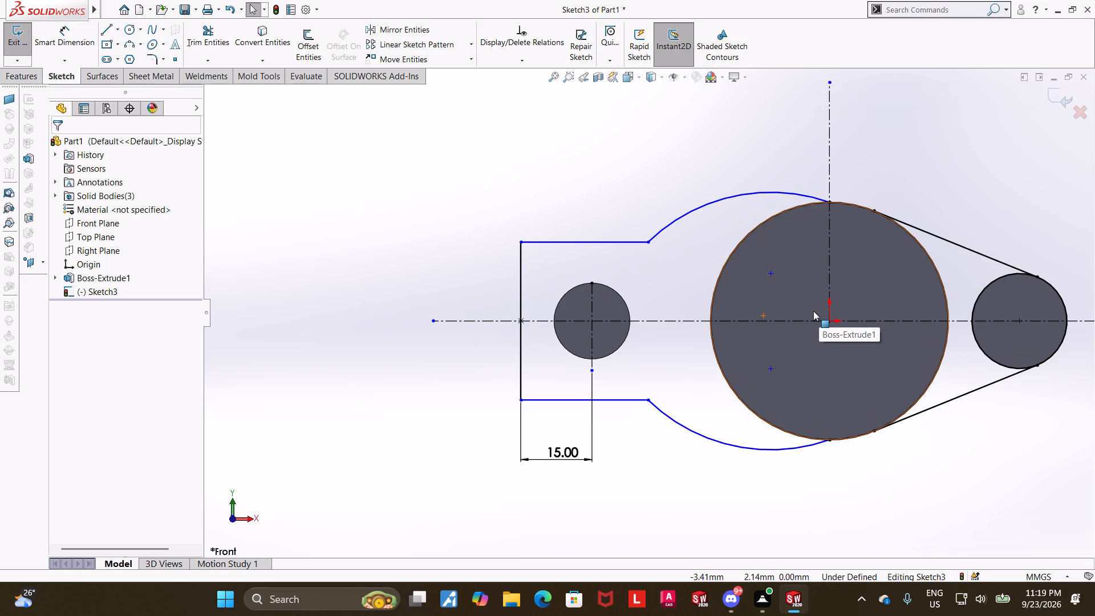
pyautogui.scroll(2, 829, 330)
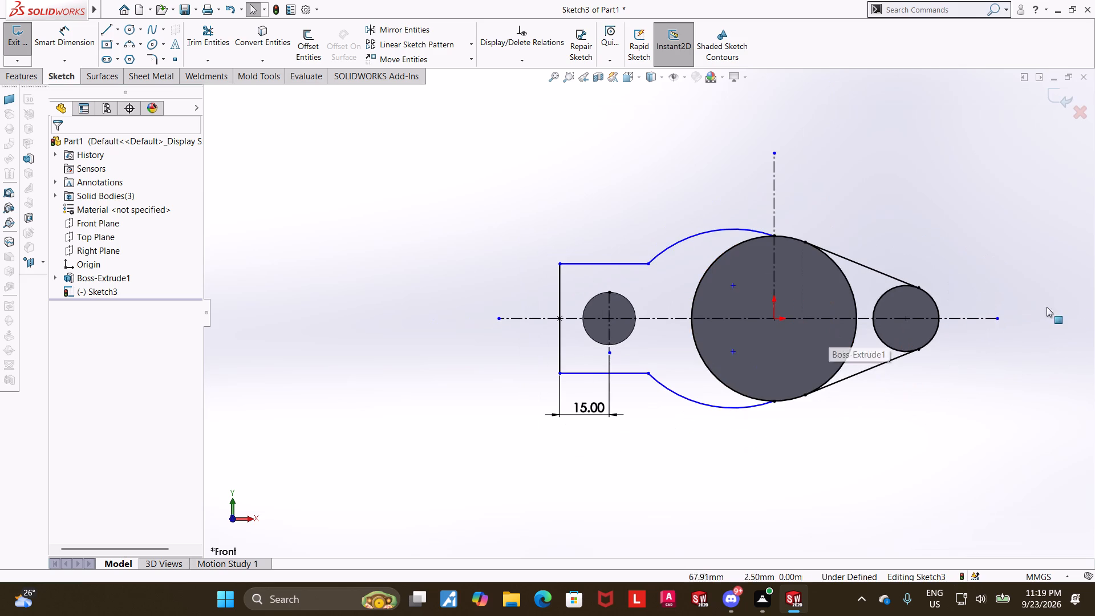
pyautogui.scroll(1, 1034, 306)
pyautogui.scroll(-2, 845, 268)
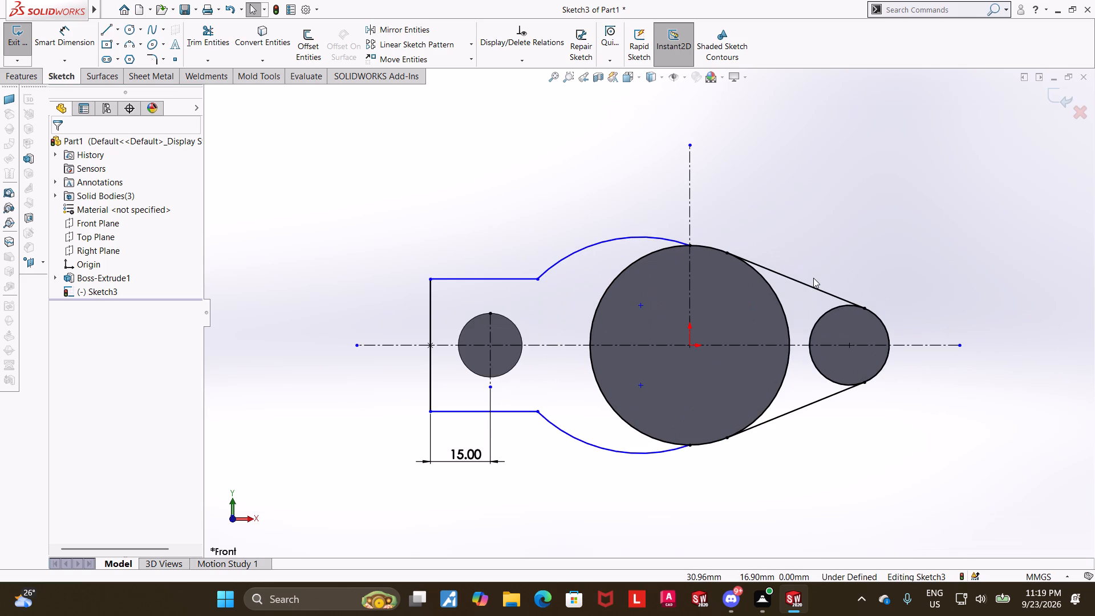
pyautogui.press('Escape')
pyautogui.click(62, 36)
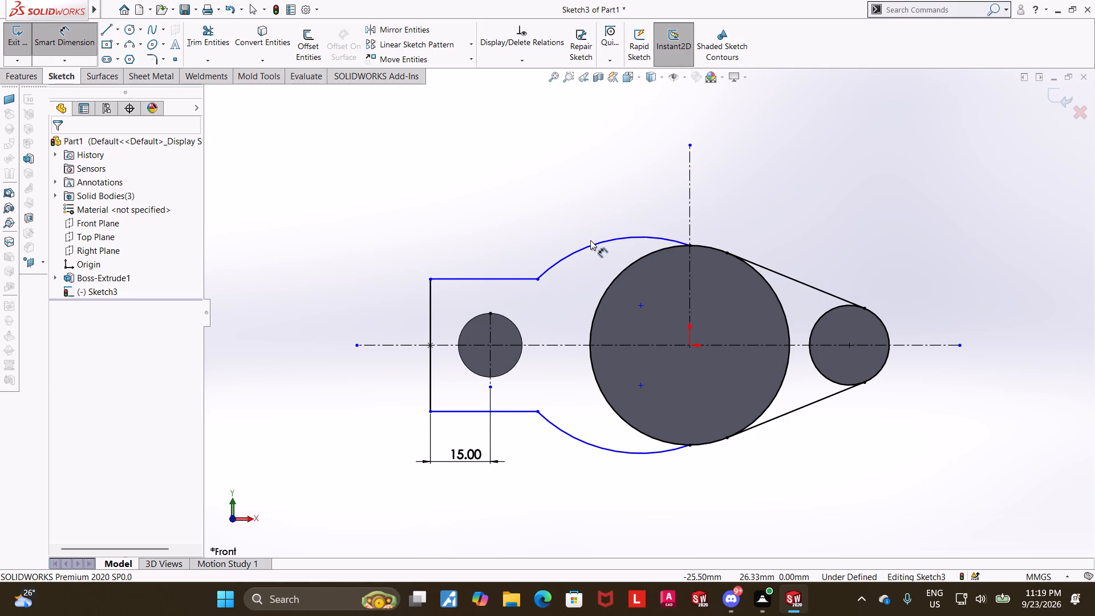
pyautogui.click(595, 242)
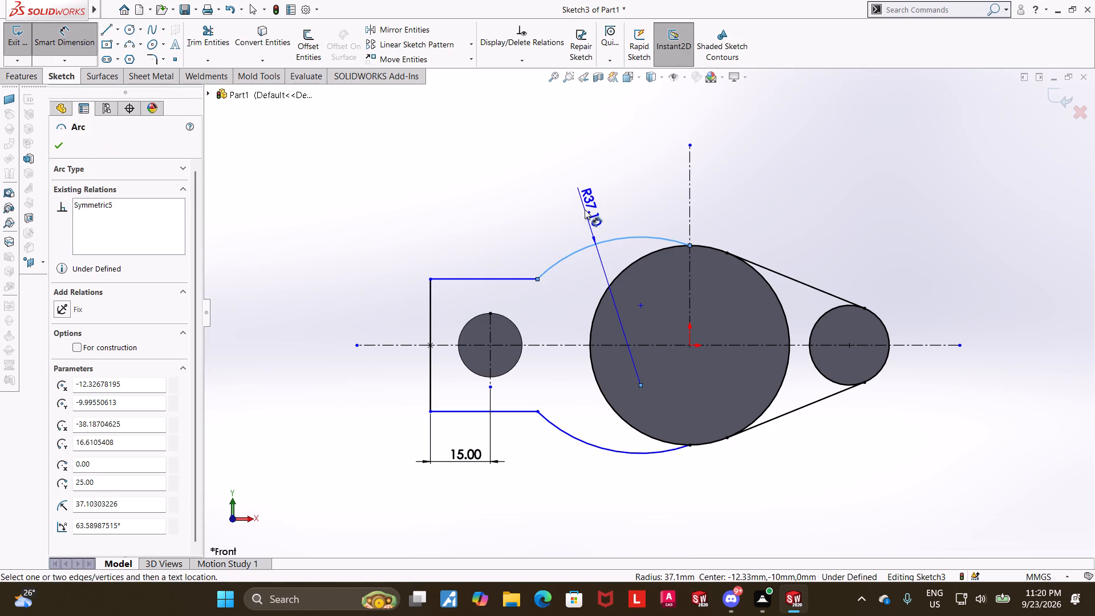
pyautogui.doubleClick(585, 209)
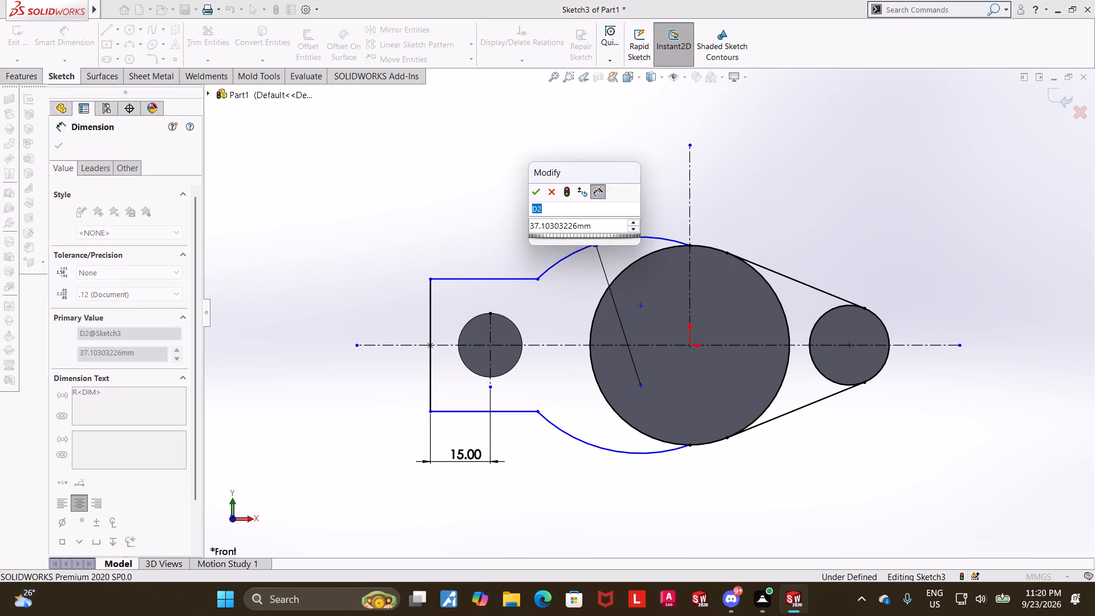
pyautogui.write('40')
pyautogui.press('Return')
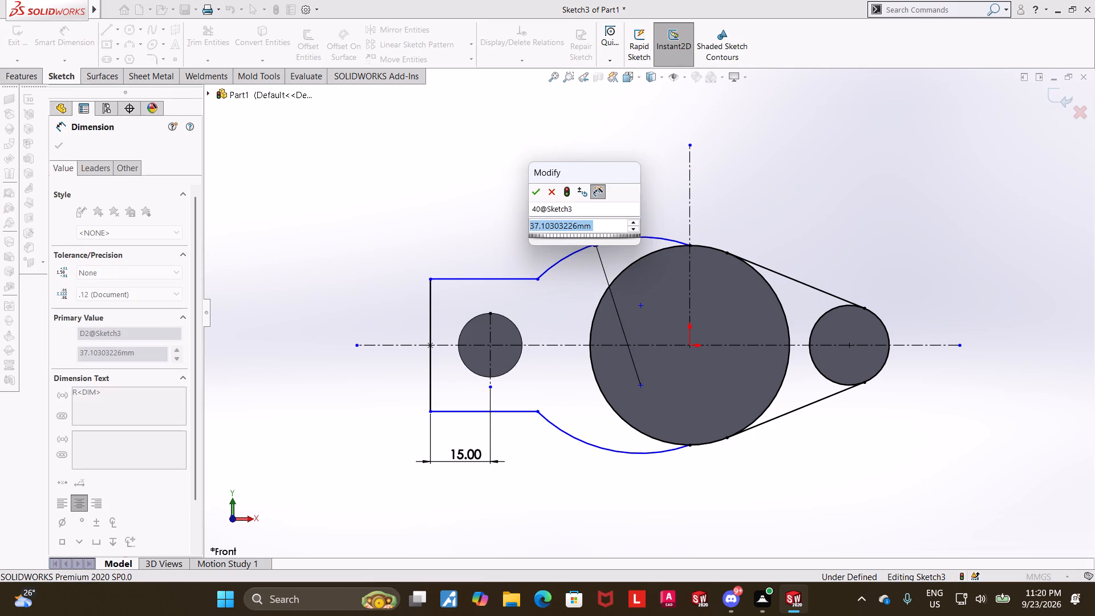
pyautogui.write('40')
pyautogui.press('Return')
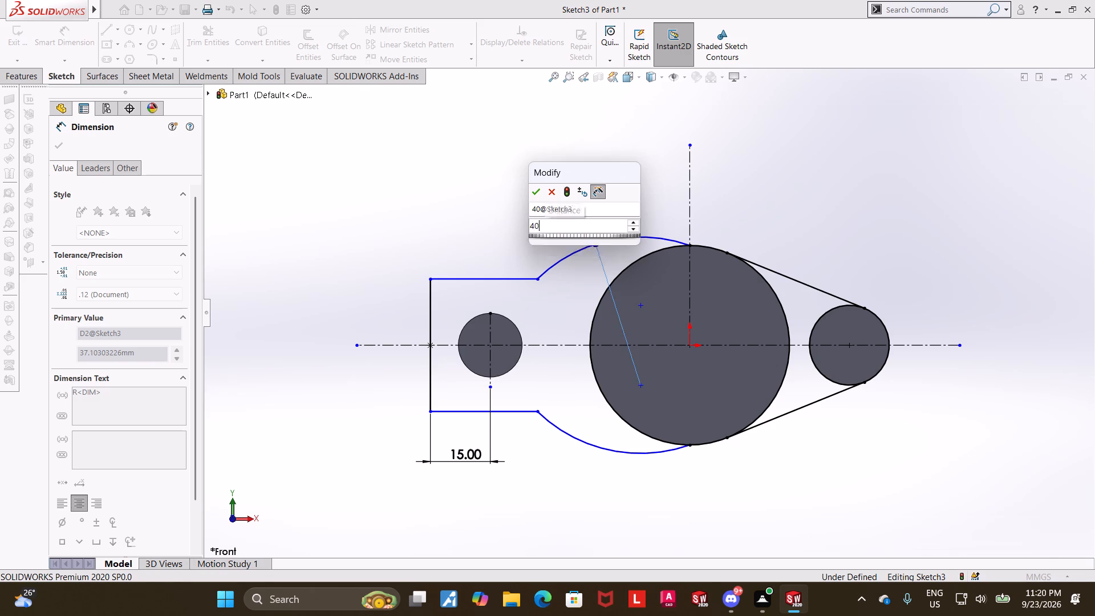
pyautogui.press('Escape')
pyautogui.press('Escape')
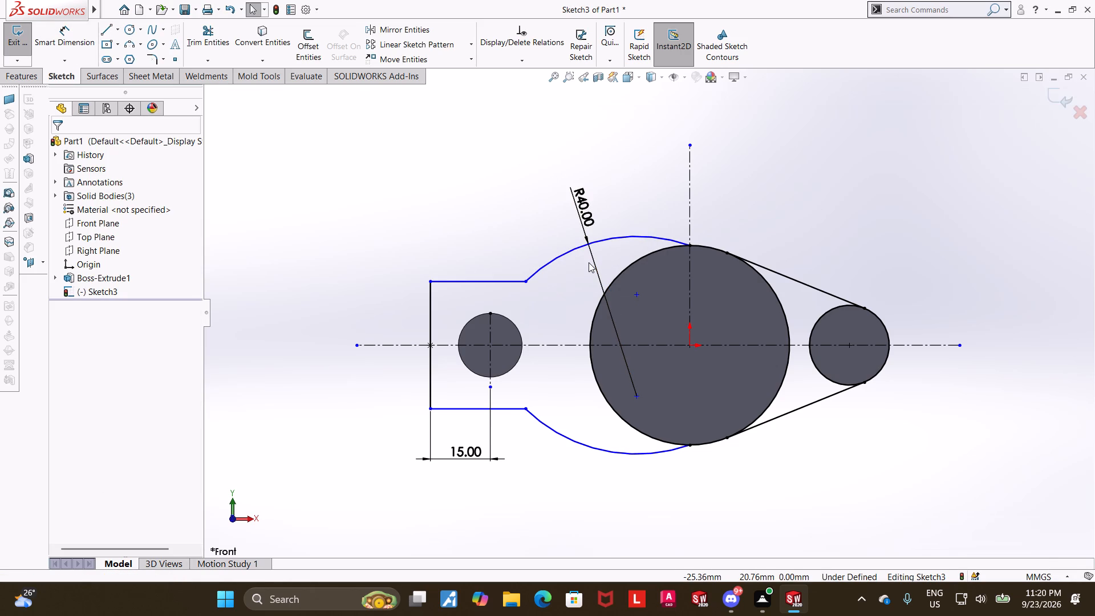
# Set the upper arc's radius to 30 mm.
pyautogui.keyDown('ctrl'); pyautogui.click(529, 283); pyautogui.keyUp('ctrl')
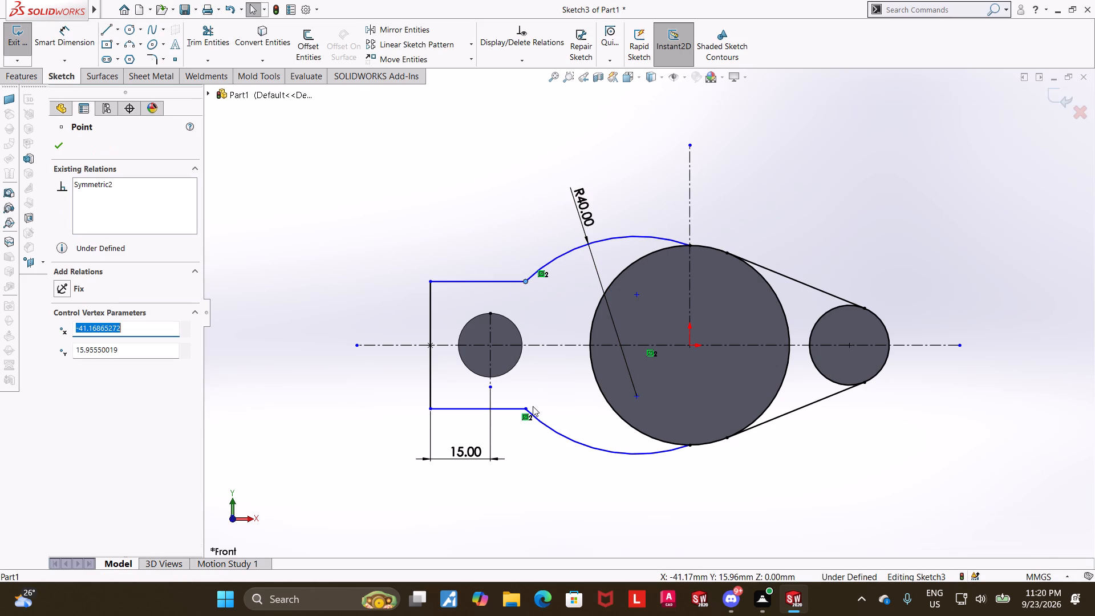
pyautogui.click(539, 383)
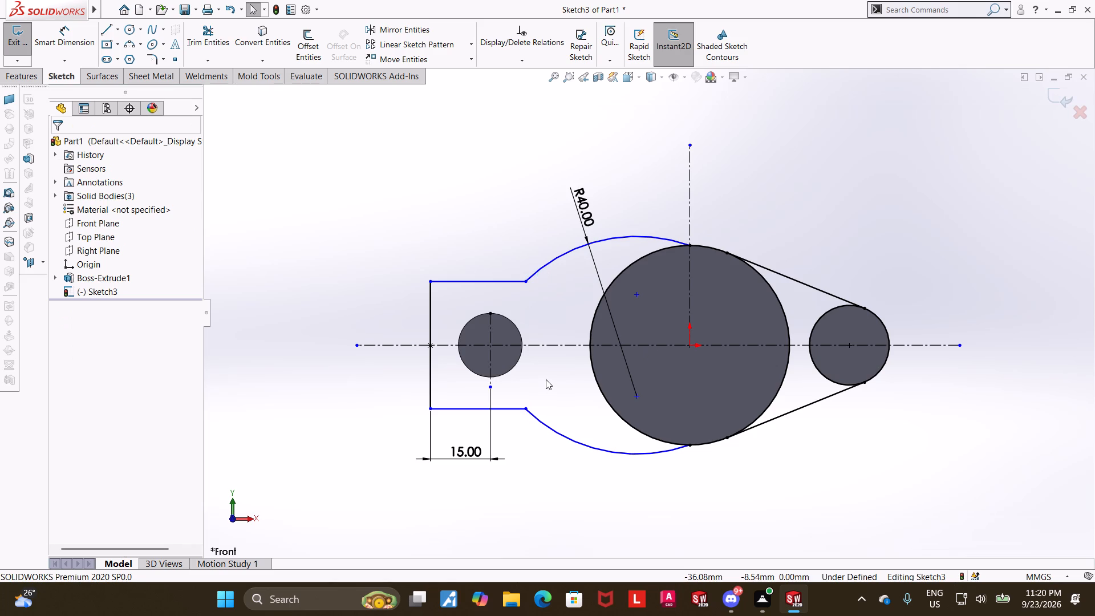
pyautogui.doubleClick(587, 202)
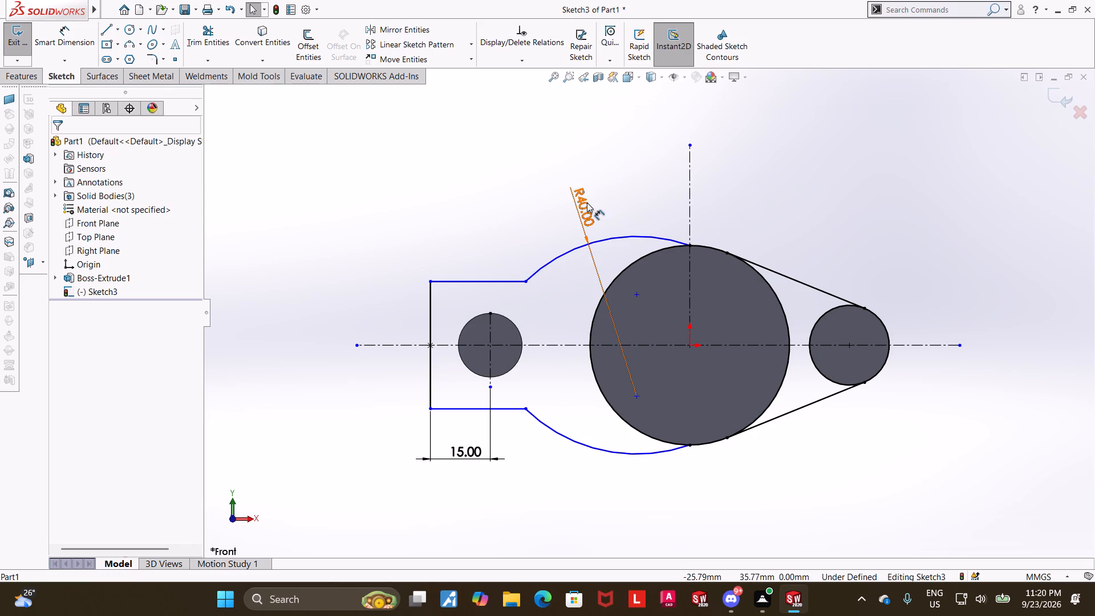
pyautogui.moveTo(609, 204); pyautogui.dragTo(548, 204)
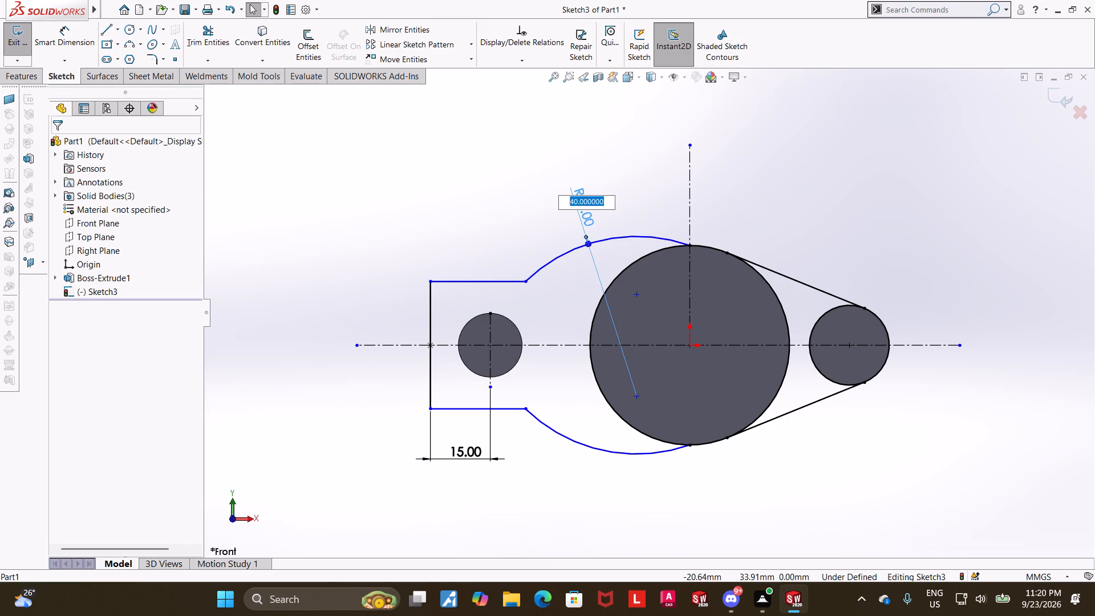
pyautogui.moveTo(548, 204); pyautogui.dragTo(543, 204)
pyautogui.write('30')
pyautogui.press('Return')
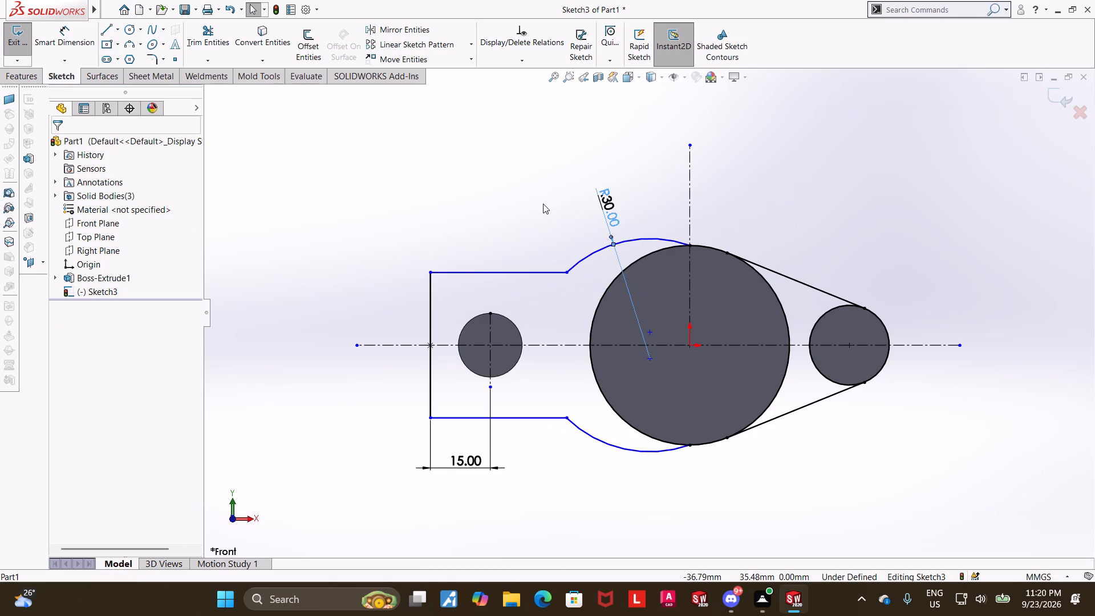
# Set the upper arc's radius to 35 mm.
pyautogui.doubleClick(611, 212)
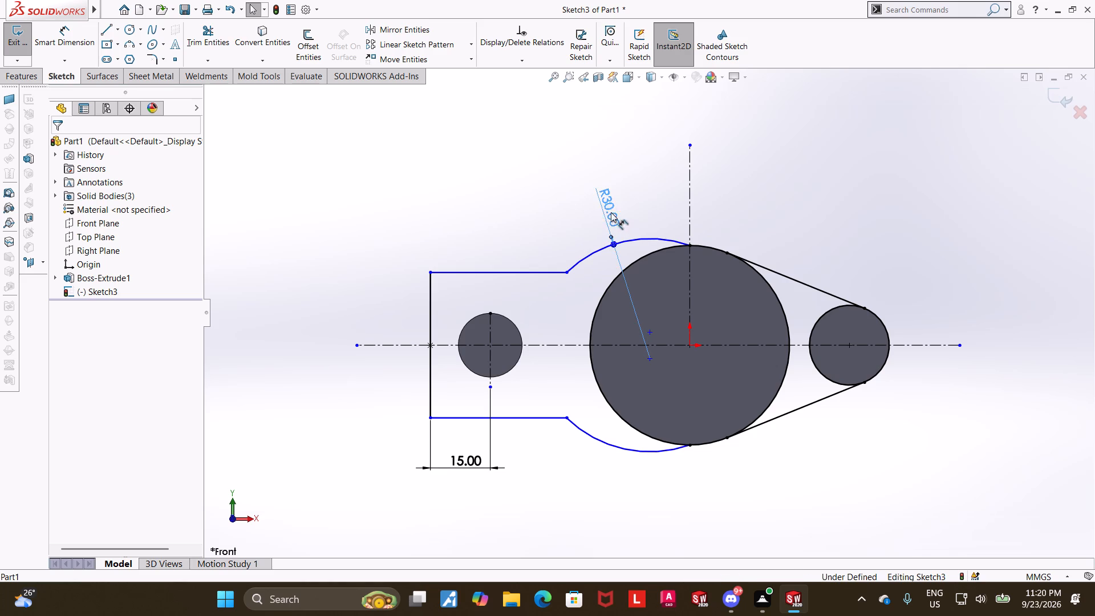
pyautogui.write('35')
pyautogui.press('Return')
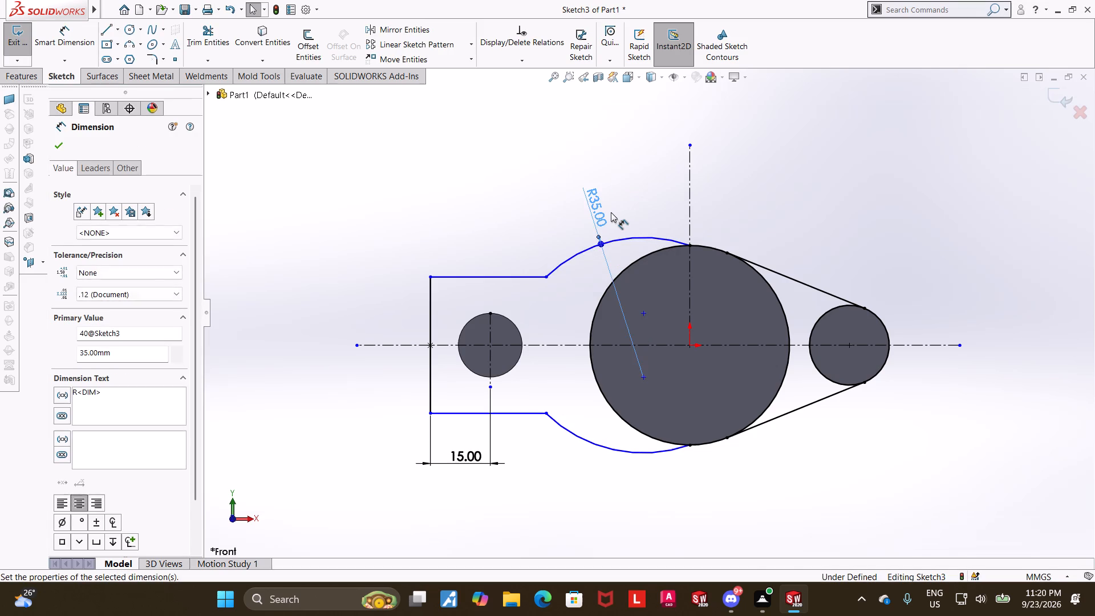
pyautogui.press('Escape')
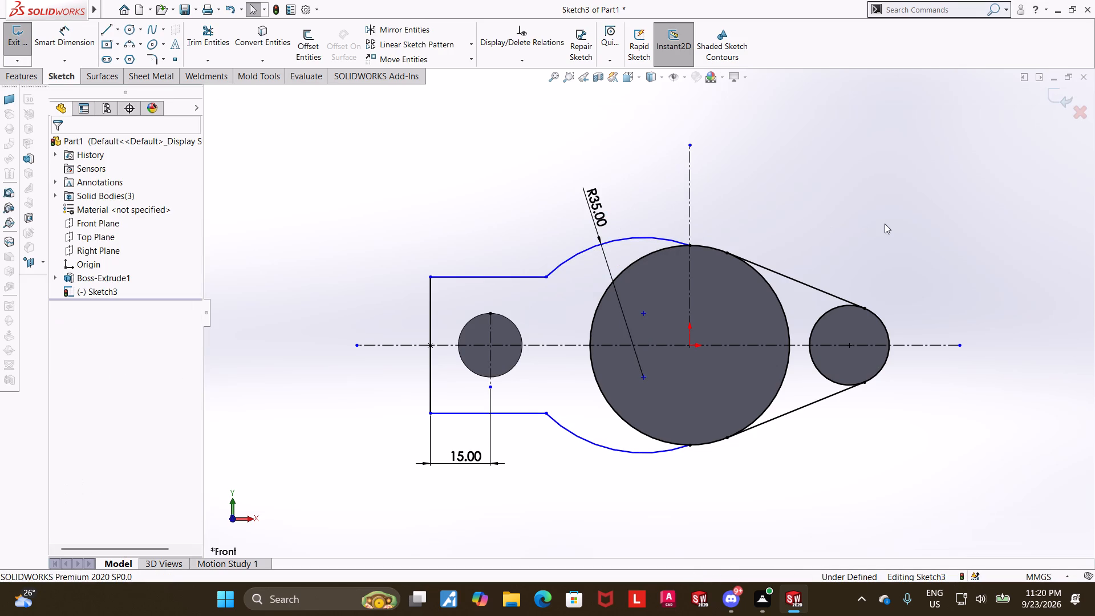
pyautogui.click(885, 224)
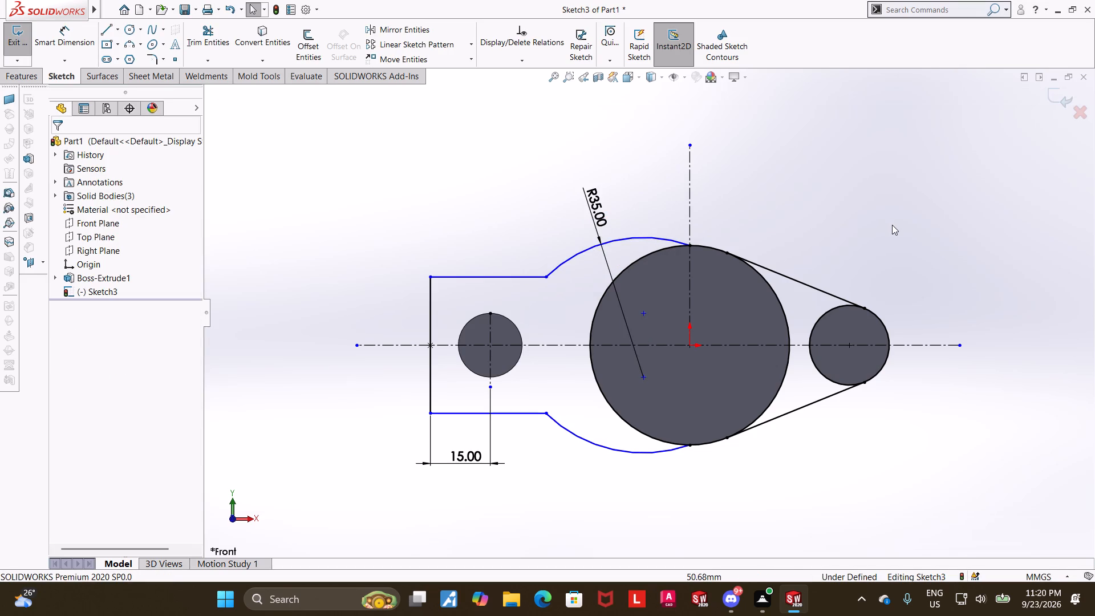
pyautogui.click(898, 228)
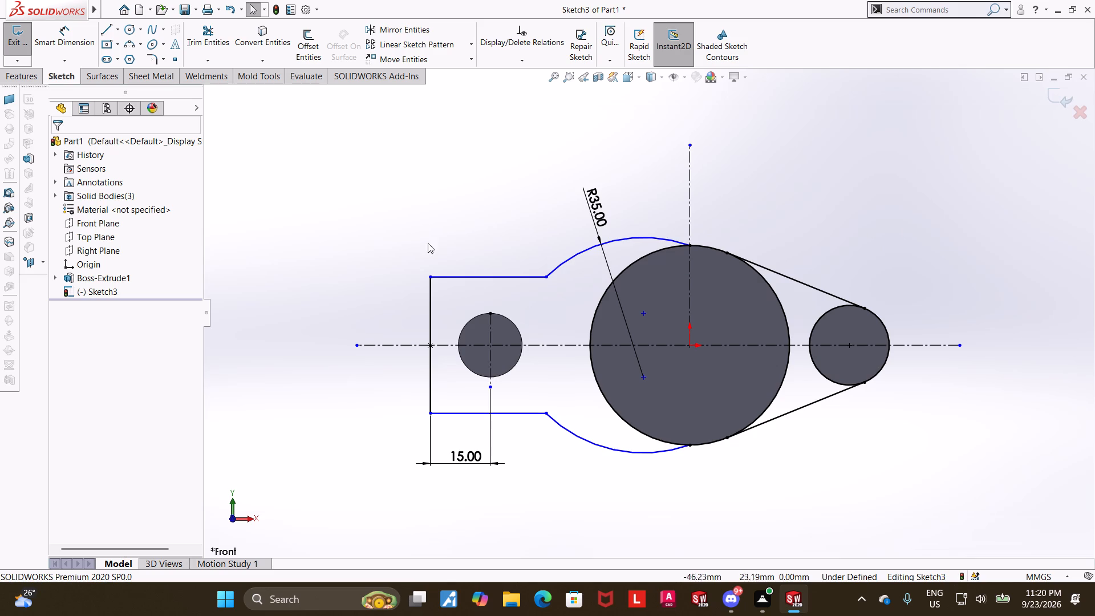
pyautogui.click(426, 187)
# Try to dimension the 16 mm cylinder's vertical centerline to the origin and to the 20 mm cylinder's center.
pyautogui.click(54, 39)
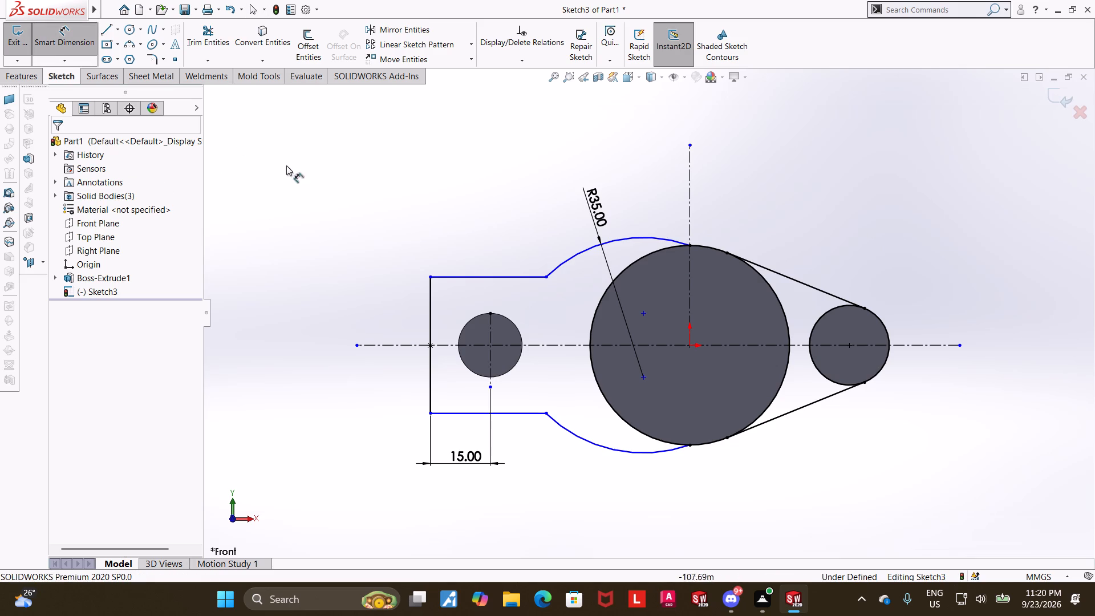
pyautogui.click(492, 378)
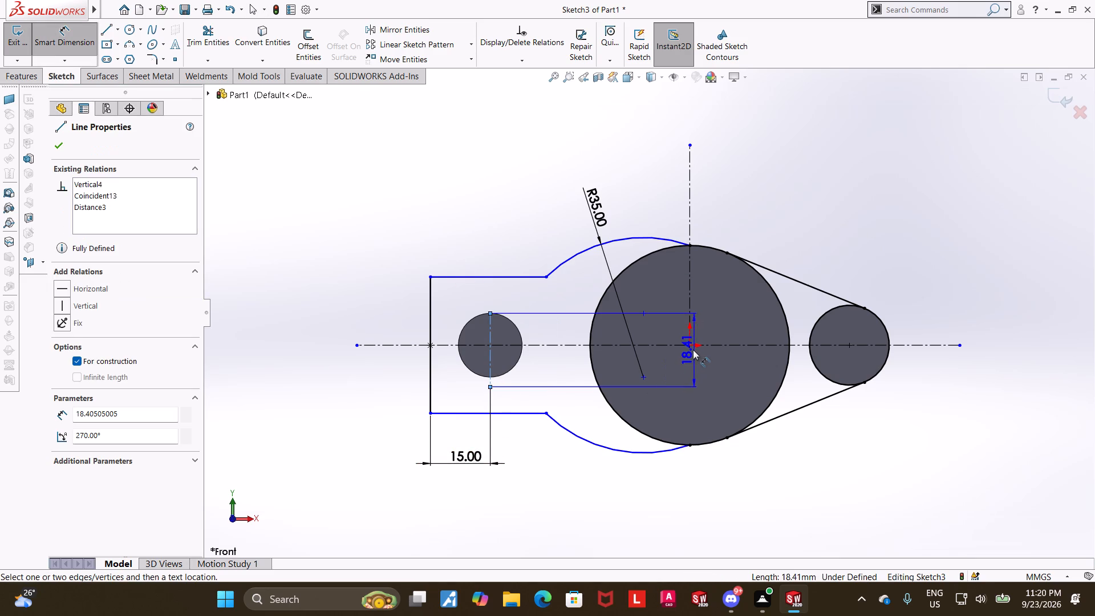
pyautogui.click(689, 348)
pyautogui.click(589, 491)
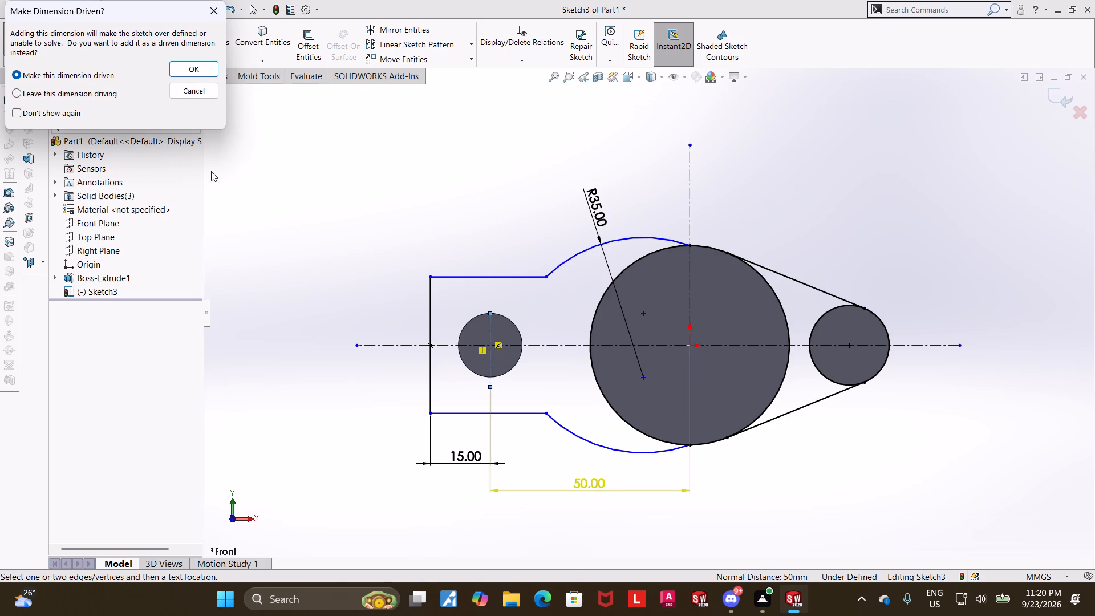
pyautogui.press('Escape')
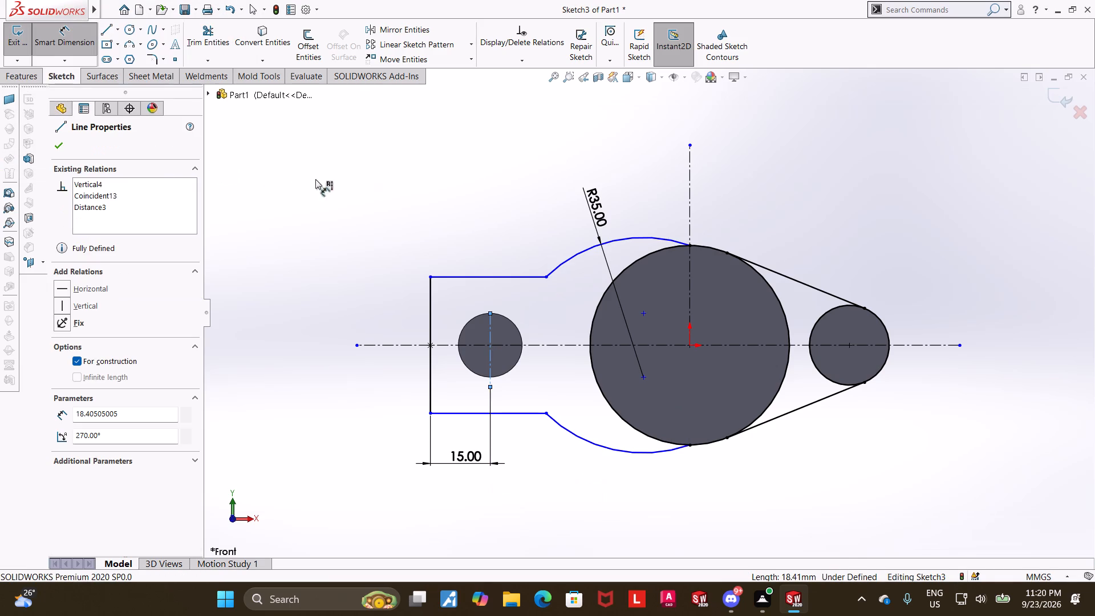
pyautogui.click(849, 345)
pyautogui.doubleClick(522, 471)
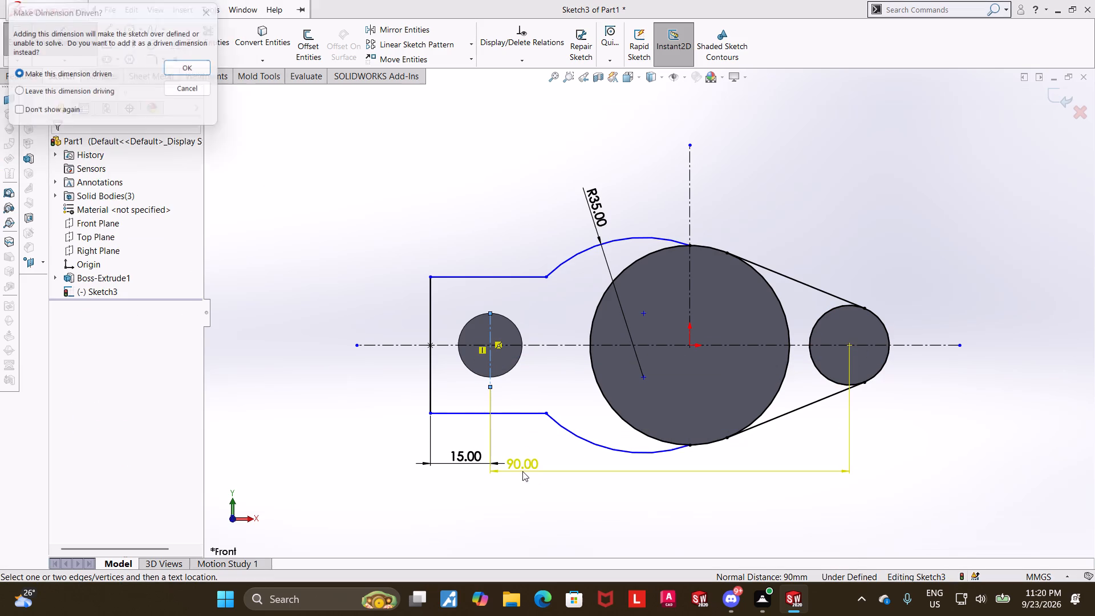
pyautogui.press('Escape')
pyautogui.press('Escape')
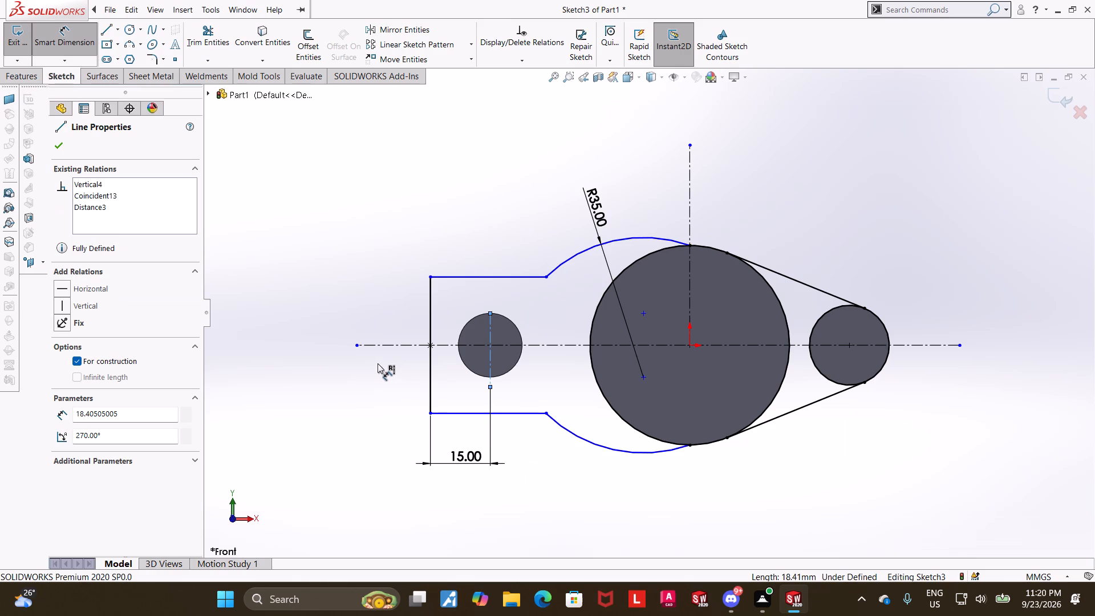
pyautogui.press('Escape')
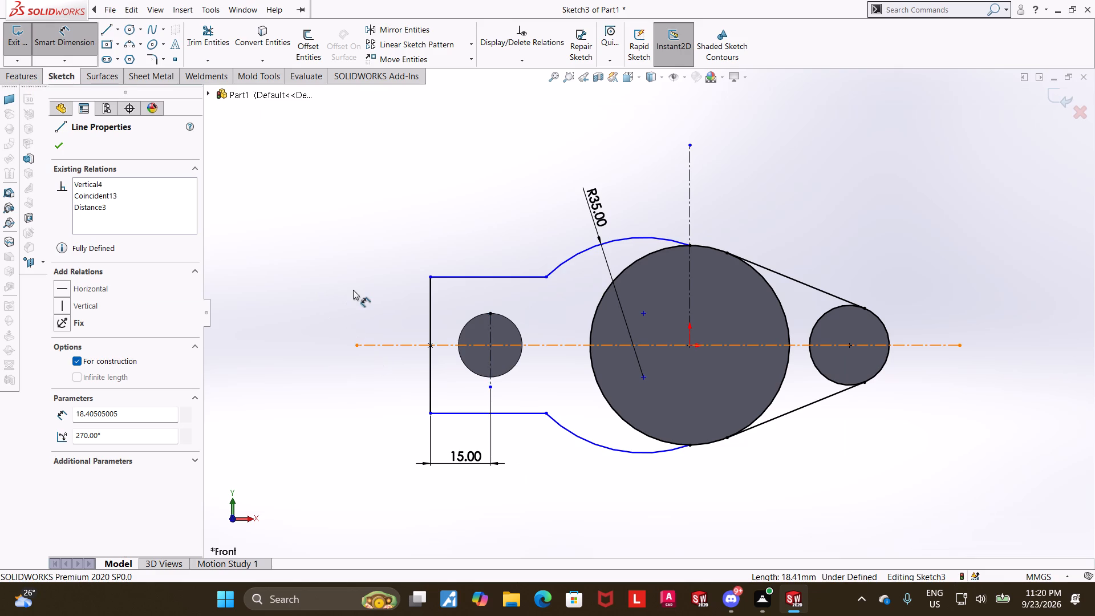
# Fillet both outer corners of the outline's straight end near the 16 mm cylinder with an 8 mm radius.
pyautogui.click(151, 57)
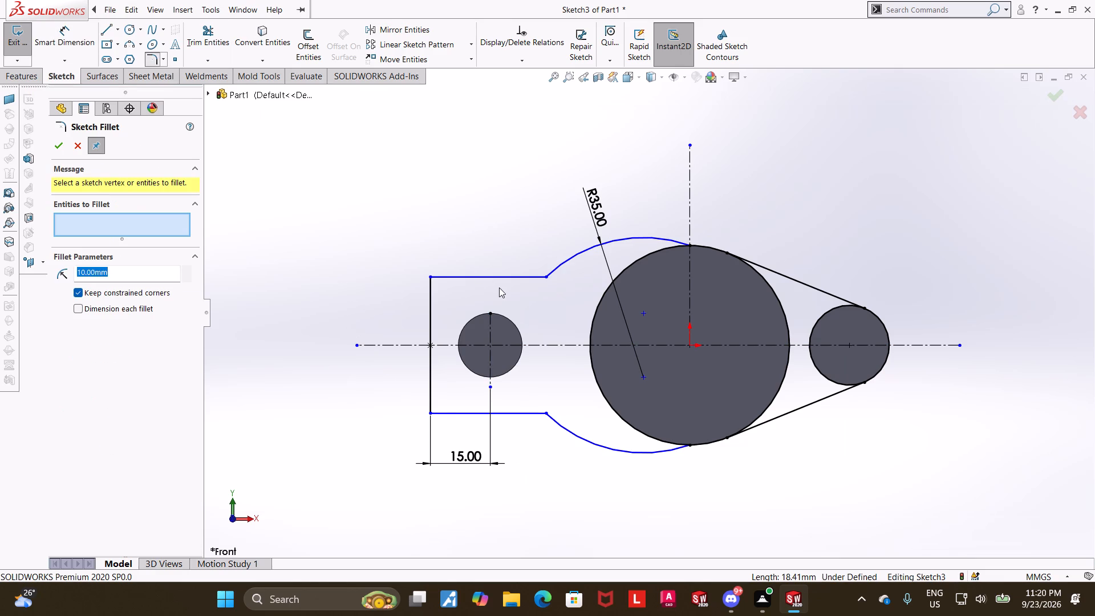
pyautogui.click(433, 289)
pyautogui.click(446, 281)
pyautogui.click(449, 279)
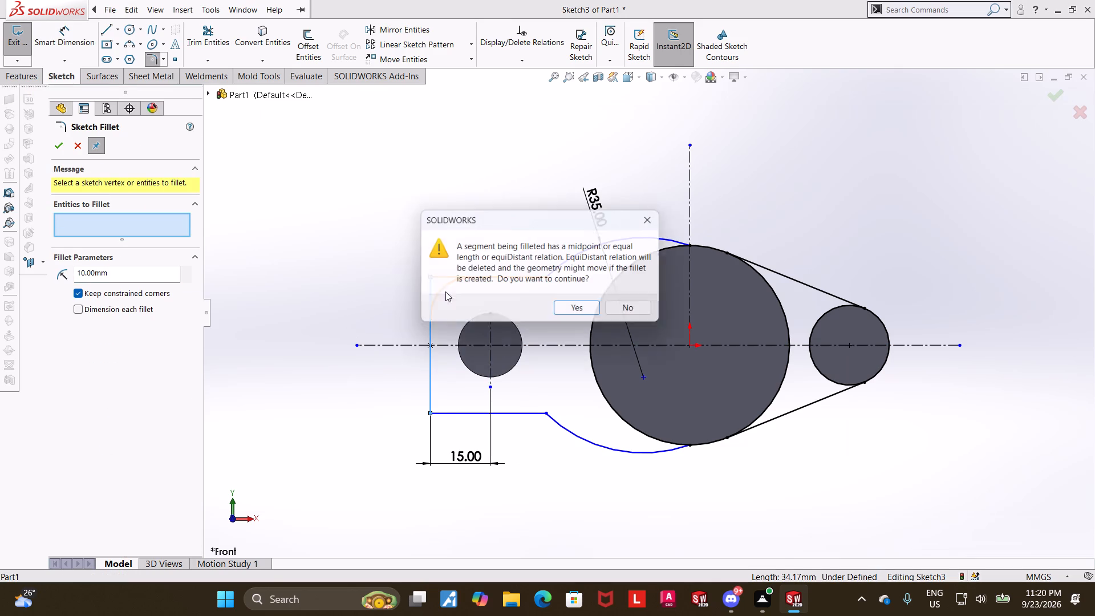
pyautogui.click(574, 310)
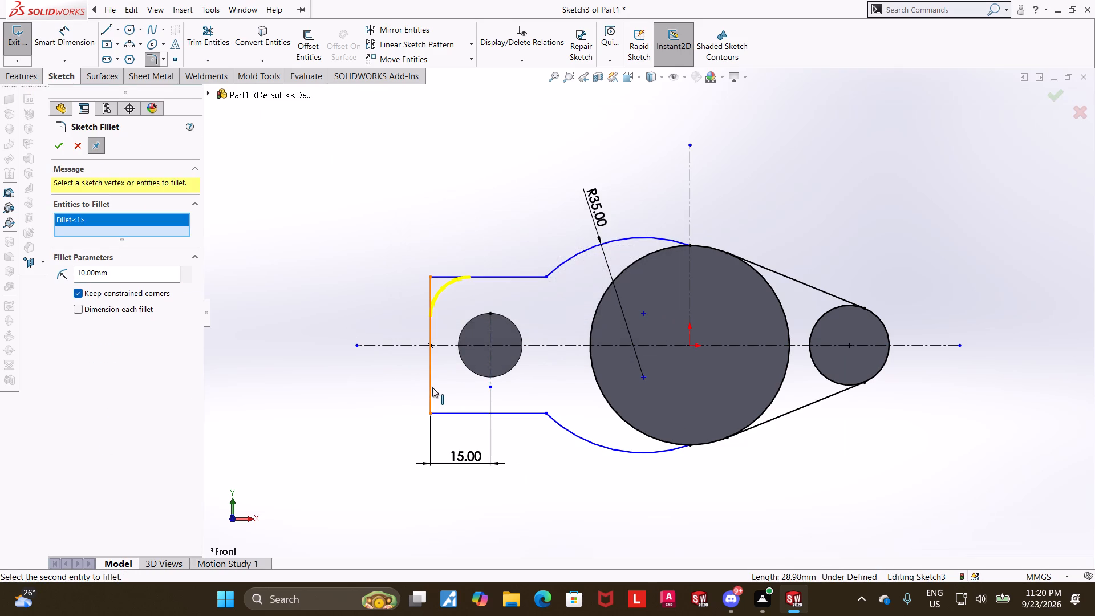
pyautogui.click(432, 387)
pyautogui.click(455, 412)
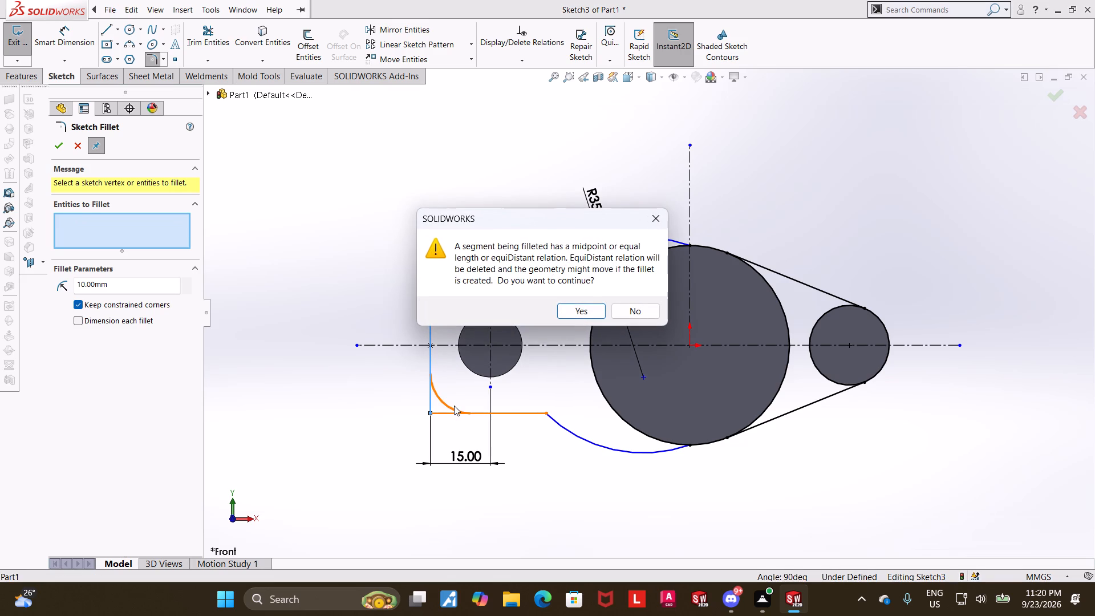
pyautogui.press('Escape')
pyautogui.moveTo(136, 288); pyautogui.dragTo(9, 277)
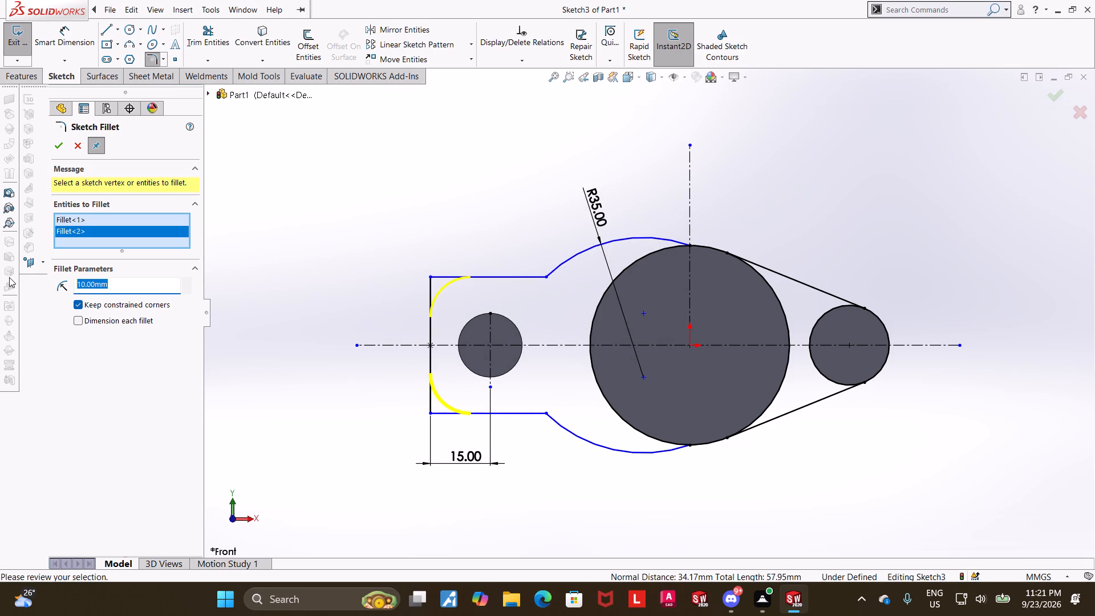
pyautogui.press('8')
pyautogui.press('Return')
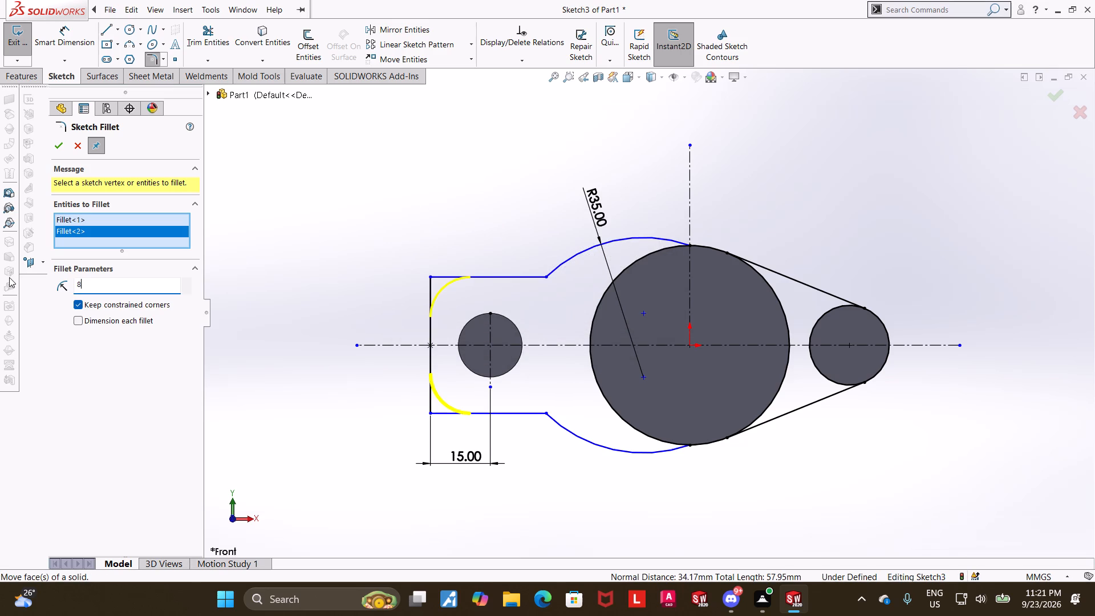
pyautogui.click(54, 143)
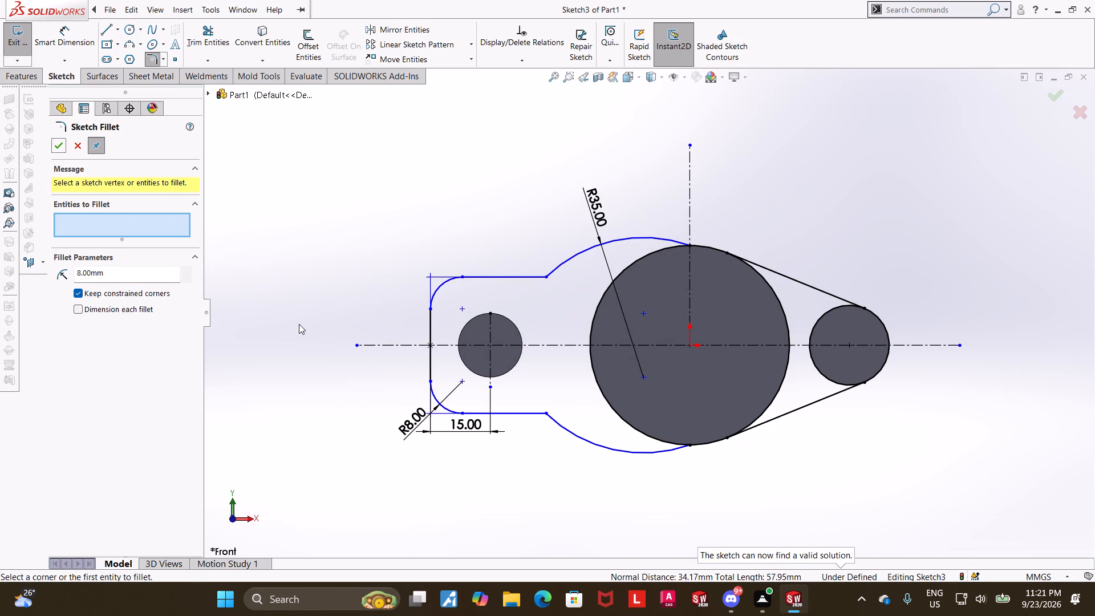
pyautogui.click(299, 324)
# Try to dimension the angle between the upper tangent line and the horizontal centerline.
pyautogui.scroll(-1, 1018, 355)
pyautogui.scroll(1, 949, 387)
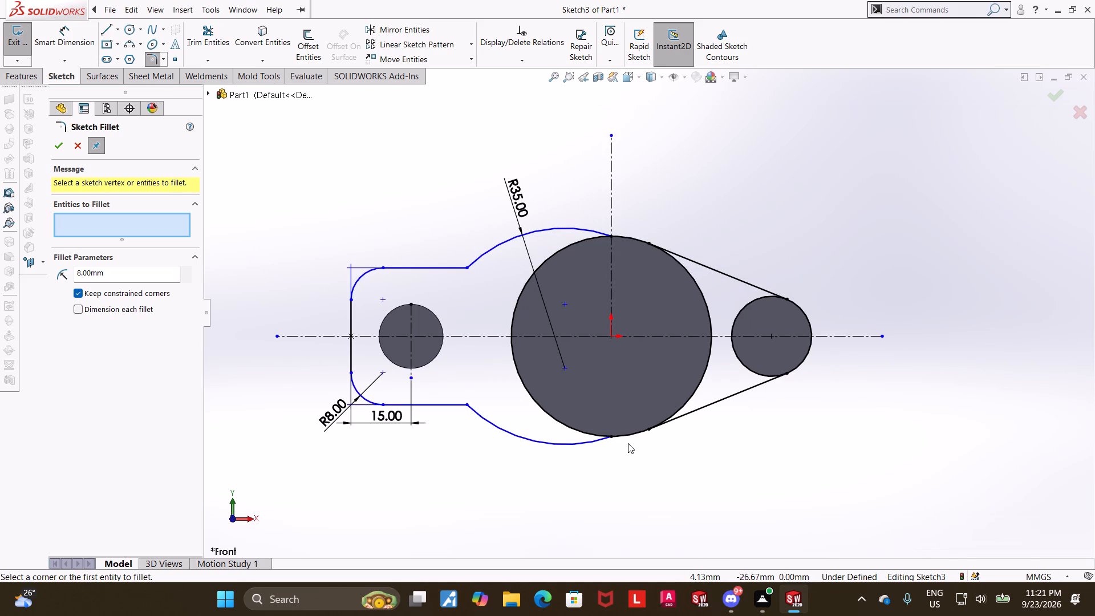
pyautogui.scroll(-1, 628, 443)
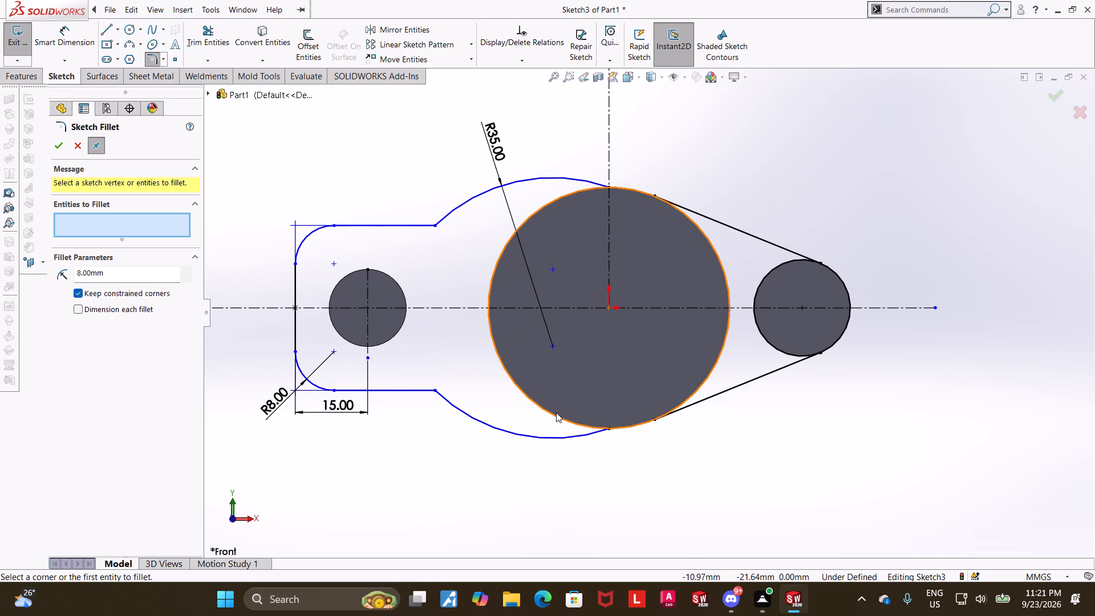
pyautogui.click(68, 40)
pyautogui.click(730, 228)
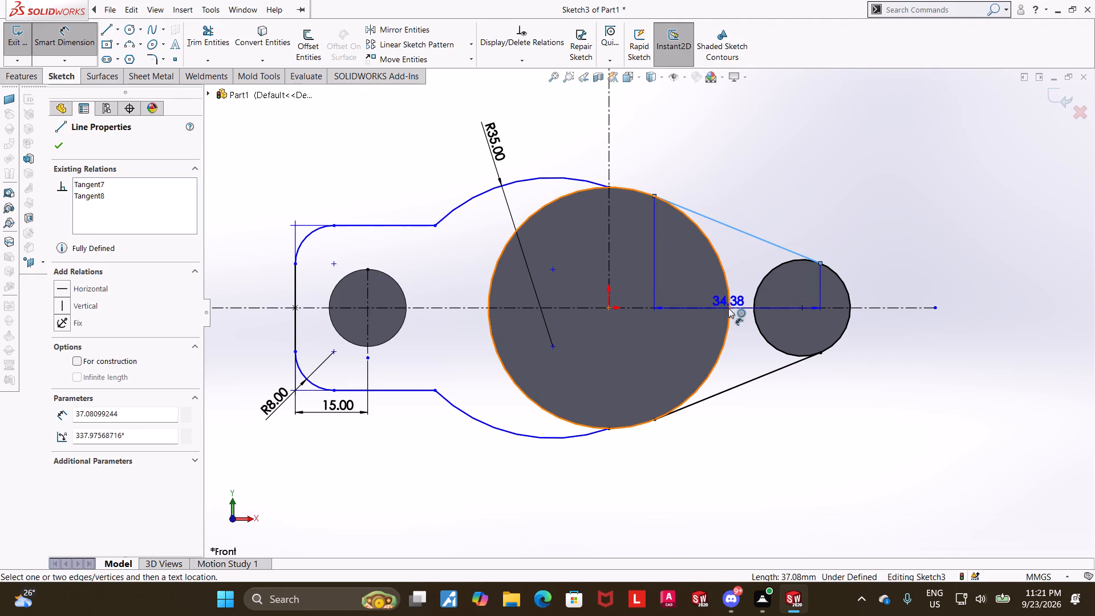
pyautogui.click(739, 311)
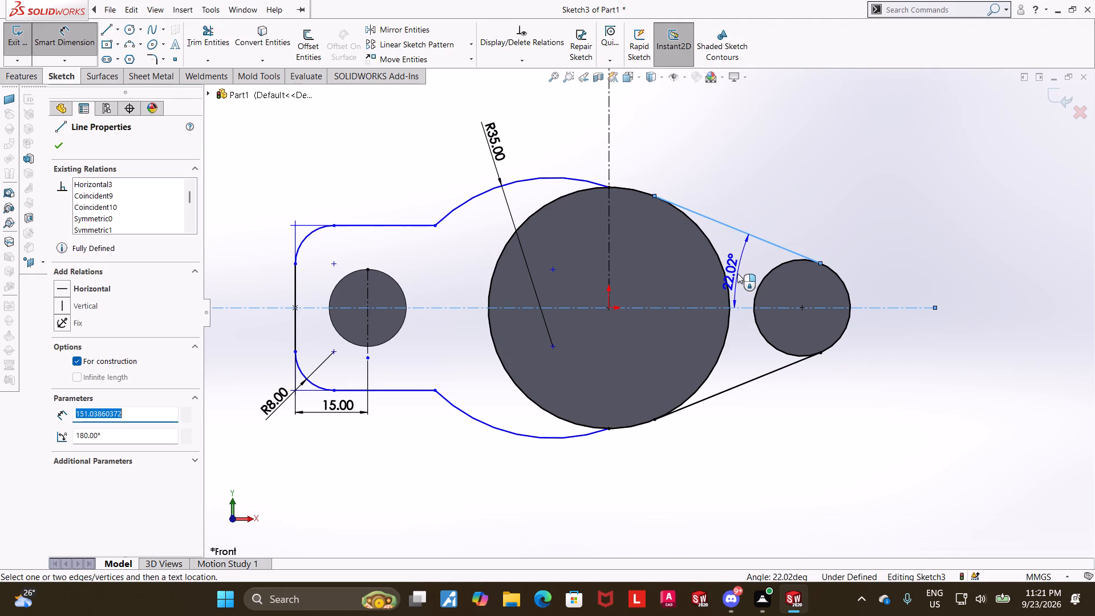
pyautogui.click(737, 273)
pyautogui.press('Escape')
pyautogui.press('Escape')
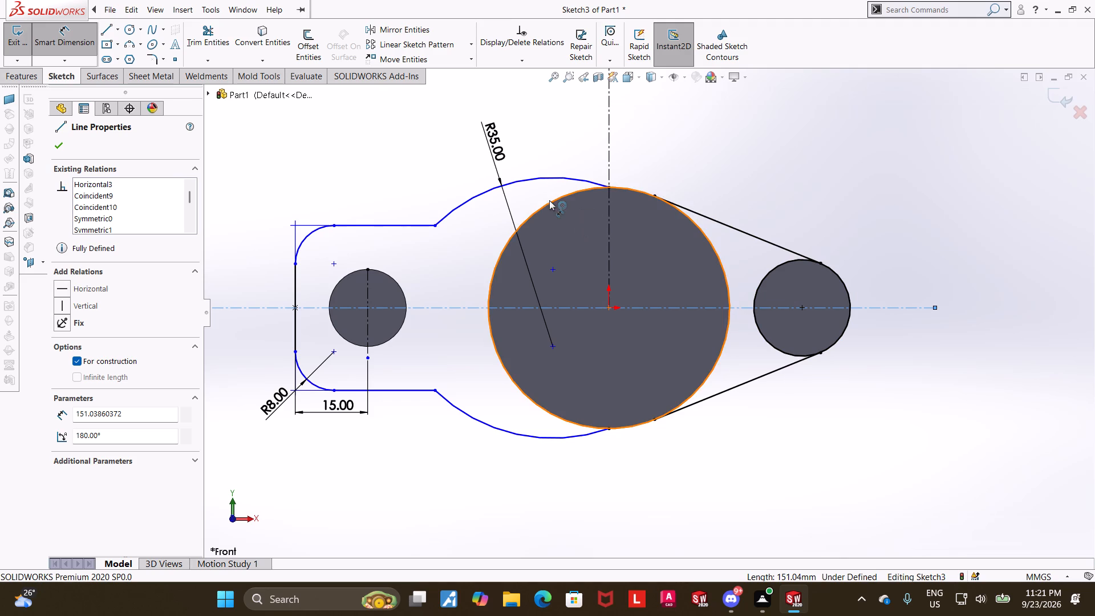
# Trim the inner arcs of the 50 mm and 20 mm circles, leaving only one closed outer outline.
pyautogui.click(217, 38)
pyautogui.moveTo(582, 217); pyautogui.dragTo(536, 203)
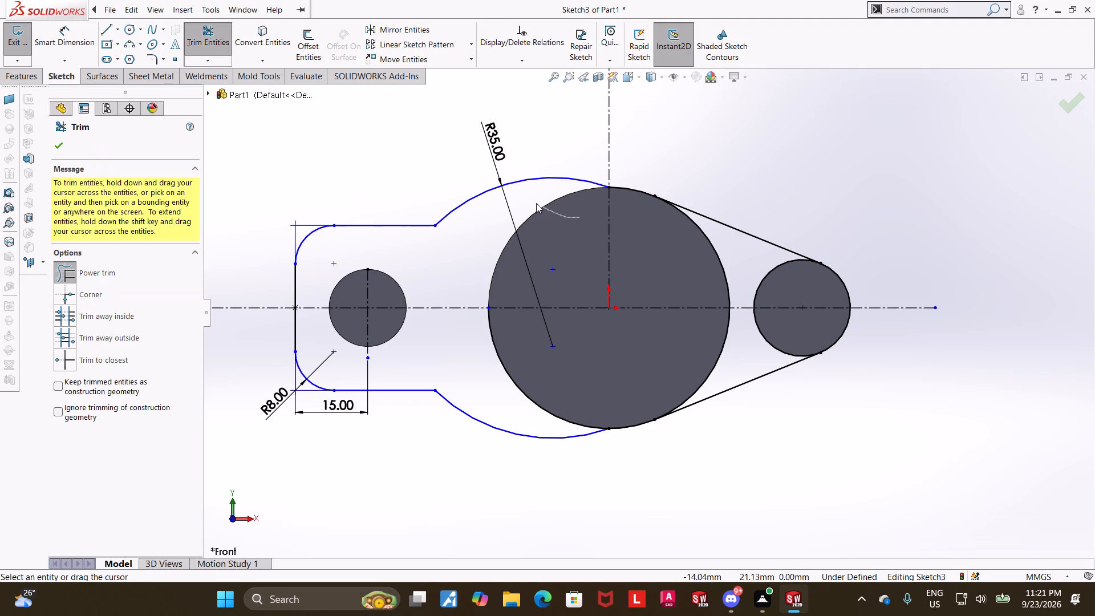
pyautogui.moveTo(536, 203); pyautogui.dragTo(534, 201)
pyautogui.moveTo(558, 351); pyautogui.dragTo(488, 400)
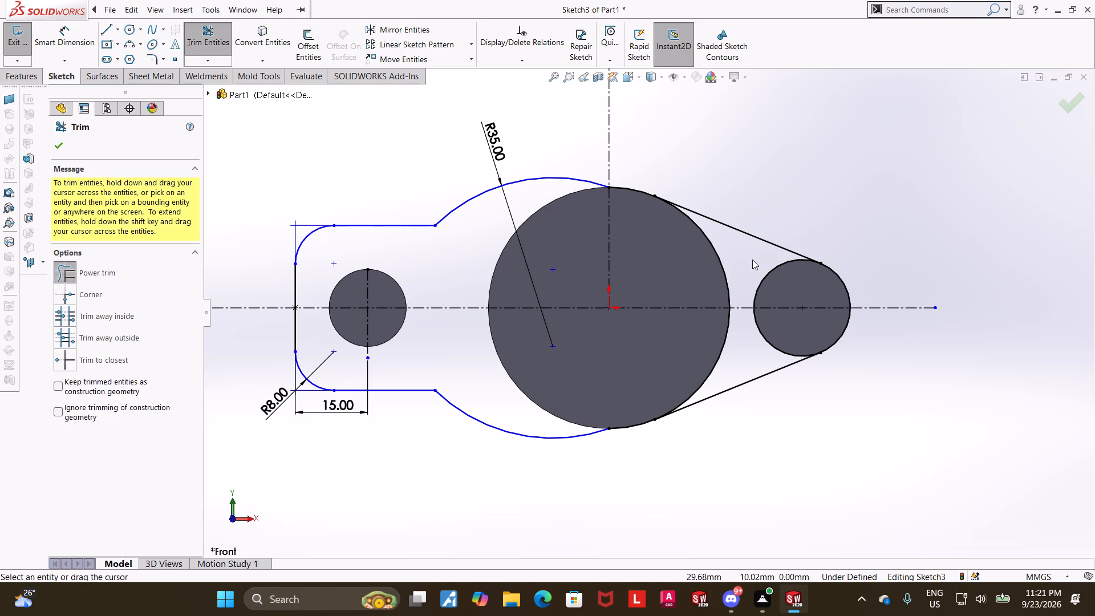
pyautogui.moveTo(752, 260); pyautogui.dragTo(724, 266)
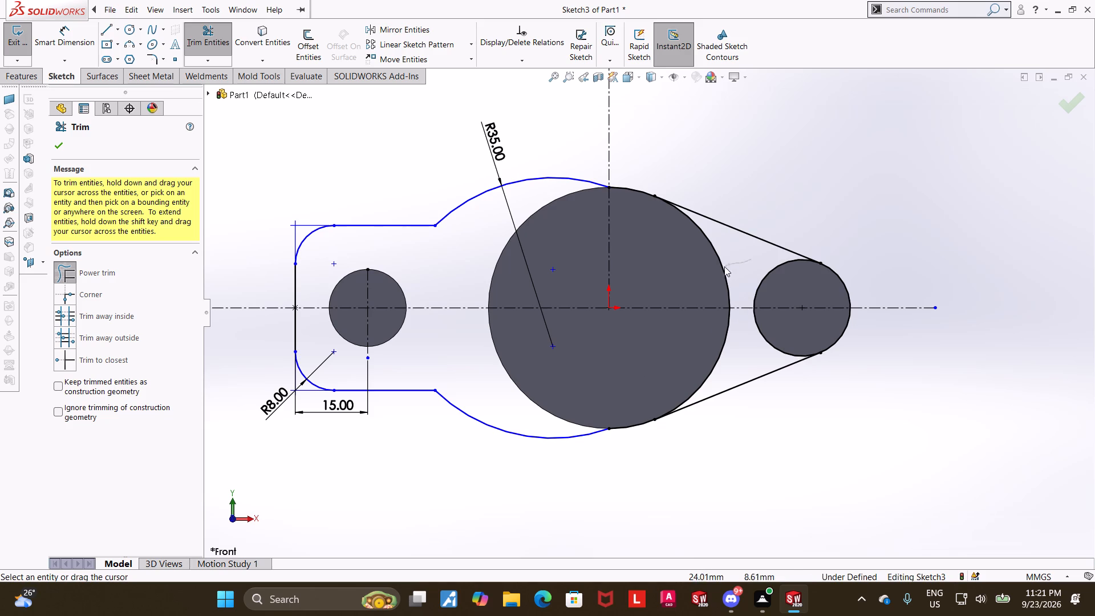
pyautogui.moveTo(724, 266); pyautogui.dragTo(693, 269)
pyautogui.moveTo(733, 350); pyautogui.dragTo(682, 351)
pyautogui.moveTo(793, 333); pyautogui.dragTo(731, 343)
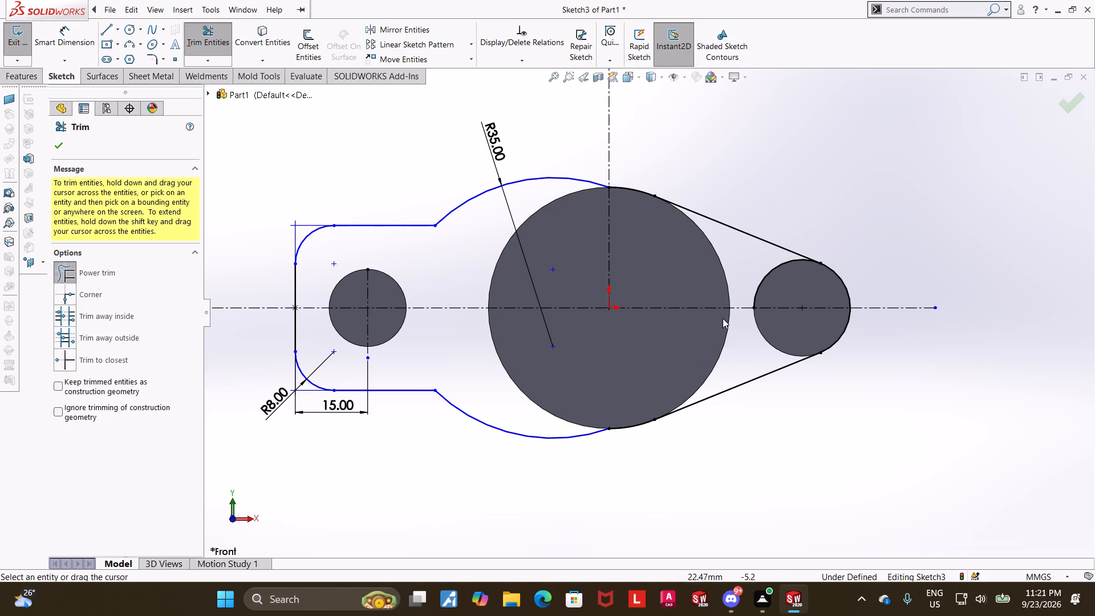
pyautogui.moveTo(784, 287); pyautogui.dragTo(728, 256)
pyautogui.scroll(-4, 674, 222)
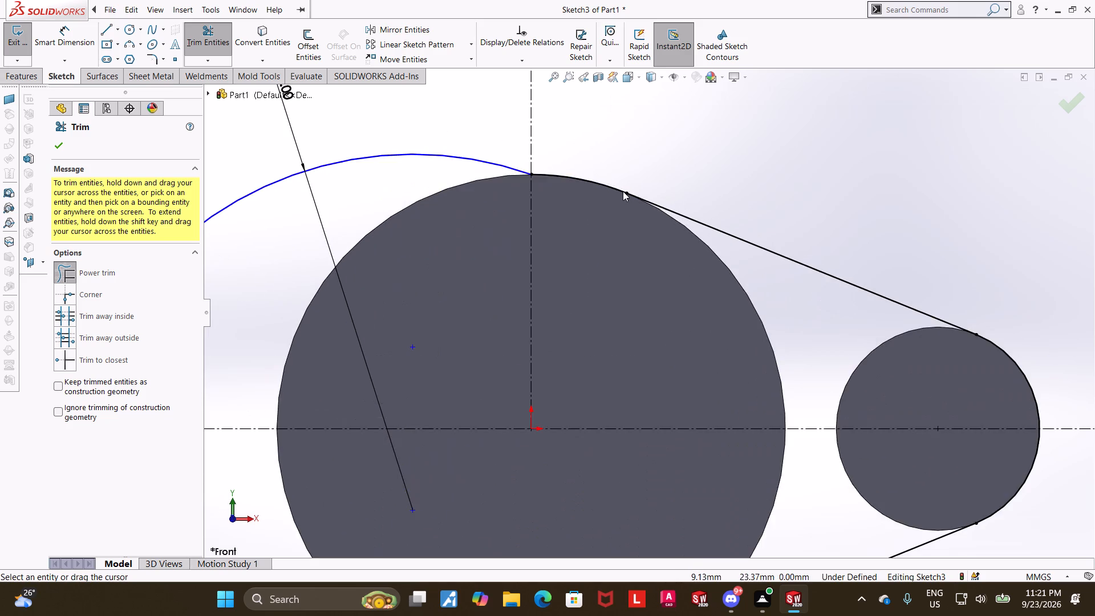
pyautogui.scroll(-5, 623, 191)
pyautogui.scroll(13, 634, 240)
pyautogui.scroll(-6, 683, 396)
pyautogui.scroll(3, 530, 380)
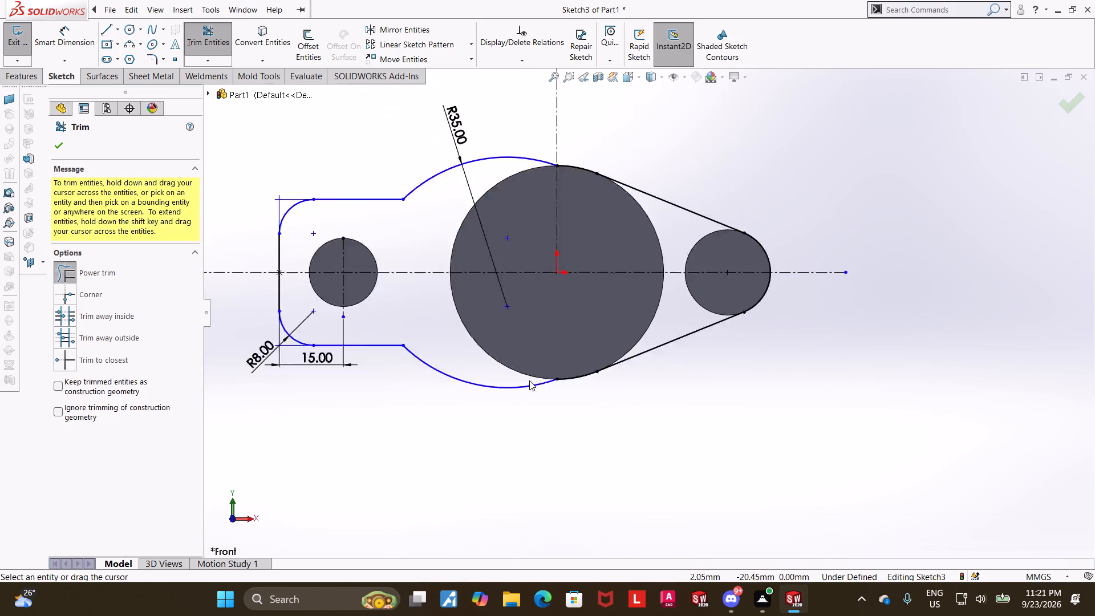
pyautogui.scroll(4, 529, 380)
pyautogui.press('Escape')
pyautogui.press('Escape')
# Exit the sketch and extrude the outline 10 mm mid-plane, merged with the three cylinders.
pyautogui.moveTo(843, 209); pyautogui.dragTo(825, 238, button='middle')
pyautogui.scroll(1, 841, 212)
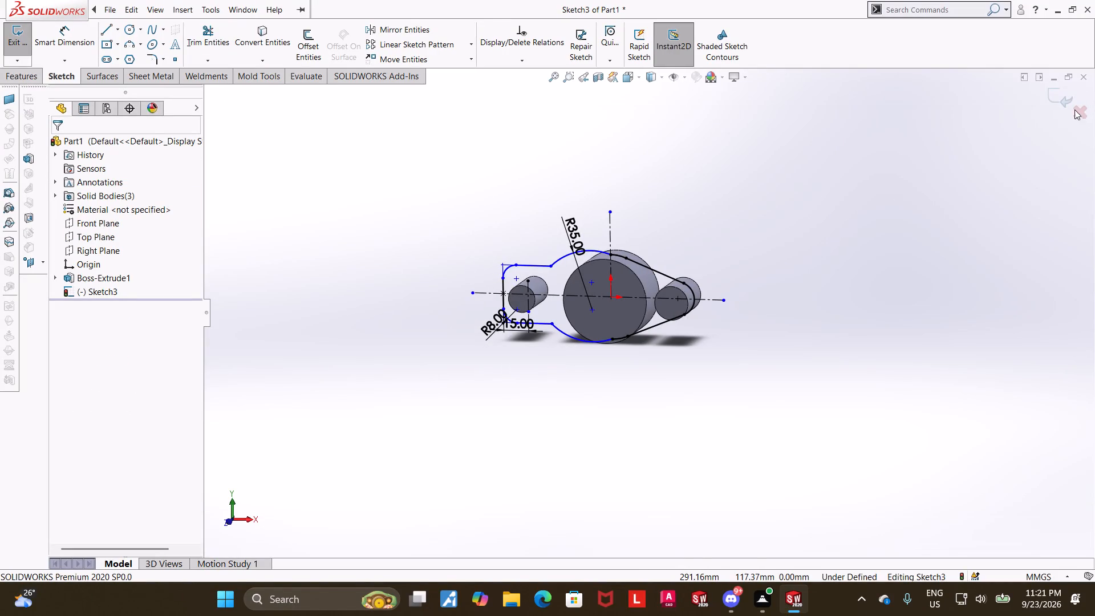
pyautogui.click(1060, 103)
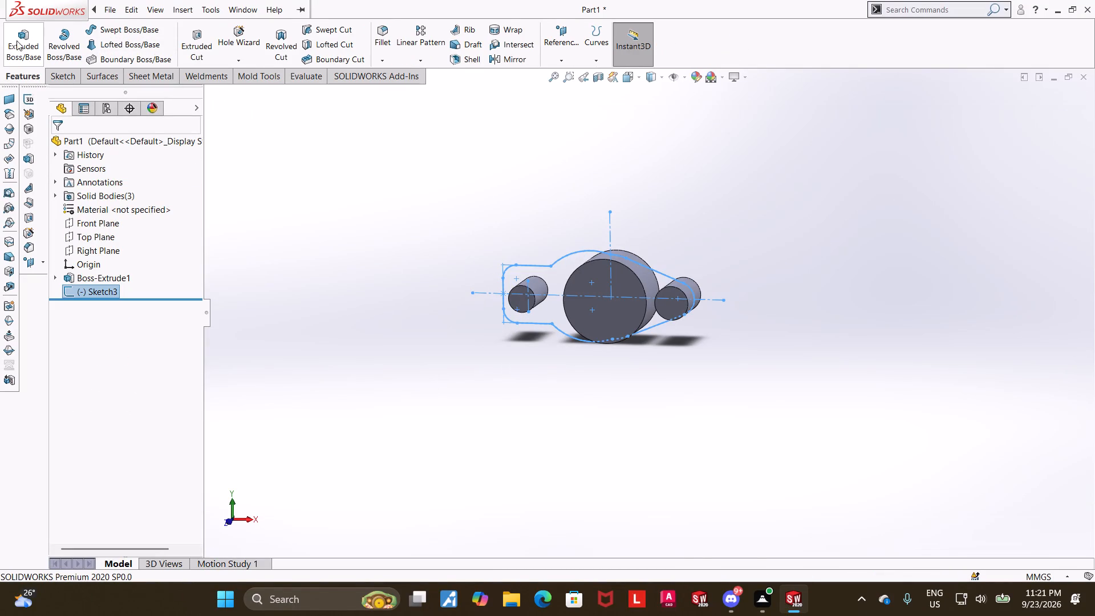
pyautogui.click(17, 40)
pyautogui.moveTo(281, 214); pyautogui.dragTo(274, 218, button='middle')
pyautogui.click(121, 222)
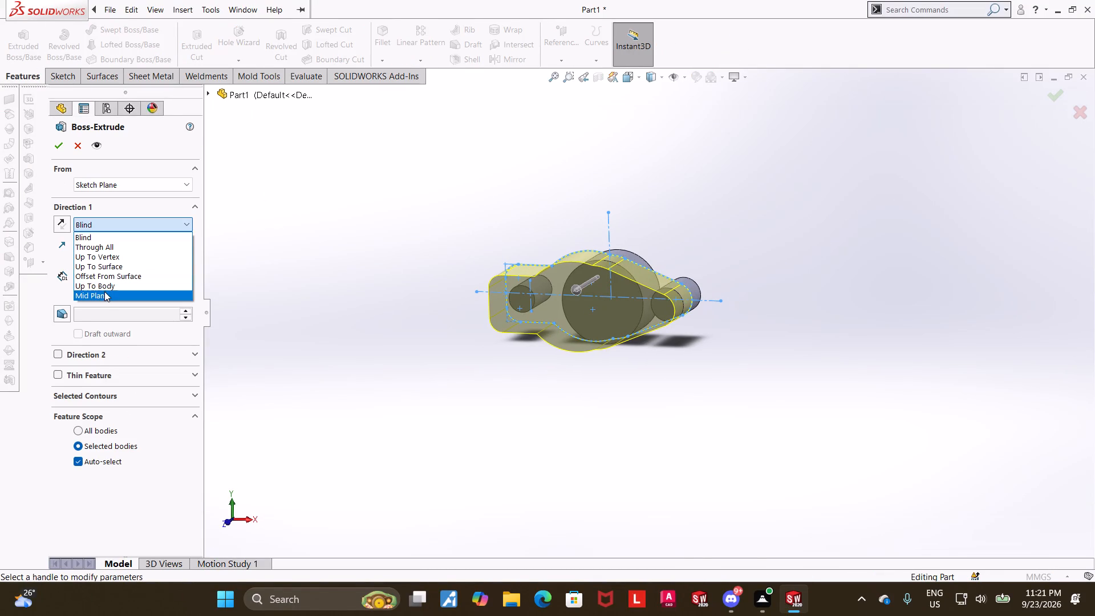
pyautogui.click(104, 291)
pyautogui.moveTo(332, 255); pyautogui.dragTo(328, 274, button='middle')
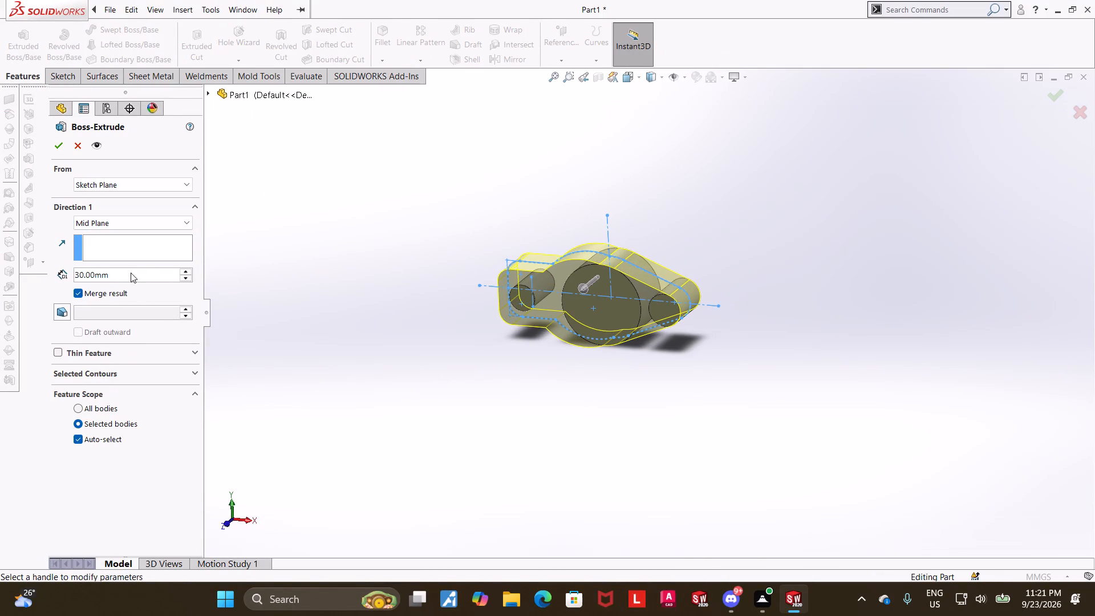
pyautogui.click(130, 273)
pyautogui.moveTo(133, 274); pyautogui.dragTo(66, 274)
pyautogui.press('1')
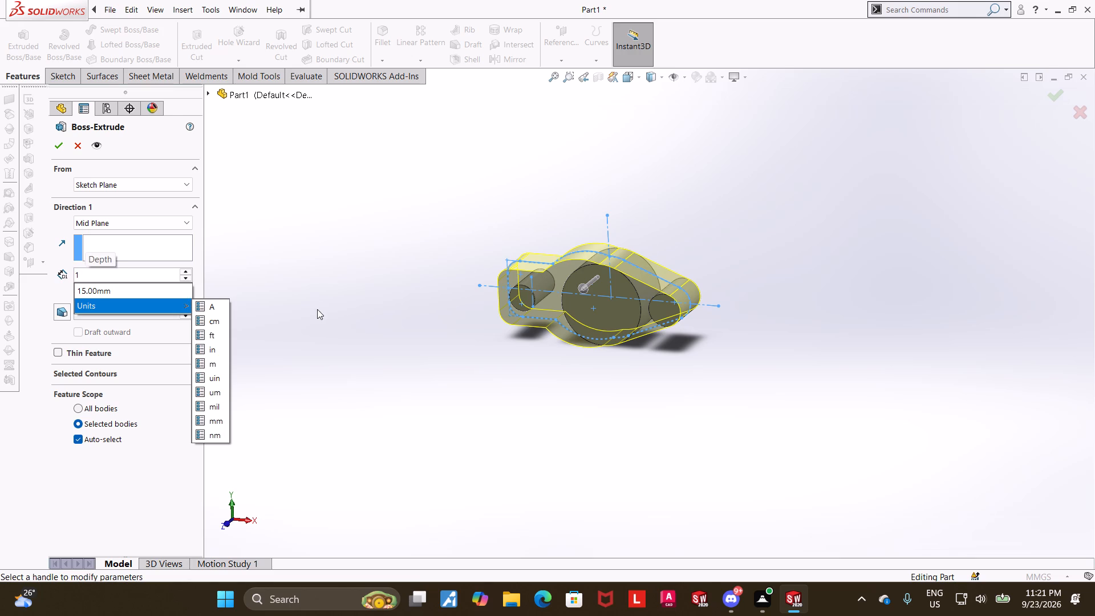
pyautogui.press('0')
pyautogui.press('Return')
pyautogui.click(61, 147)
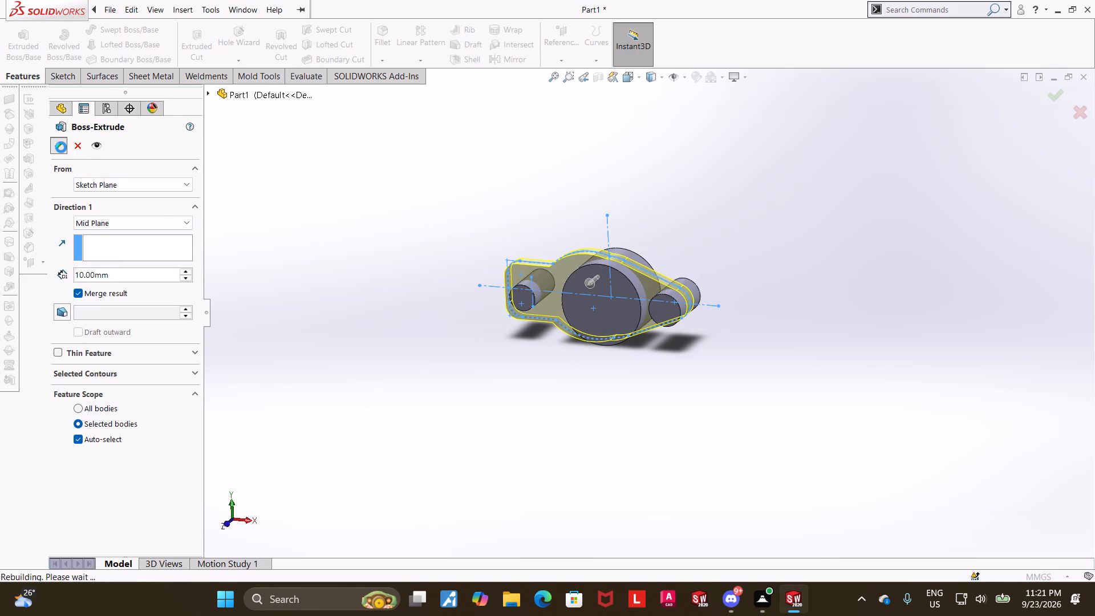
pyautogui.click(331, 350)
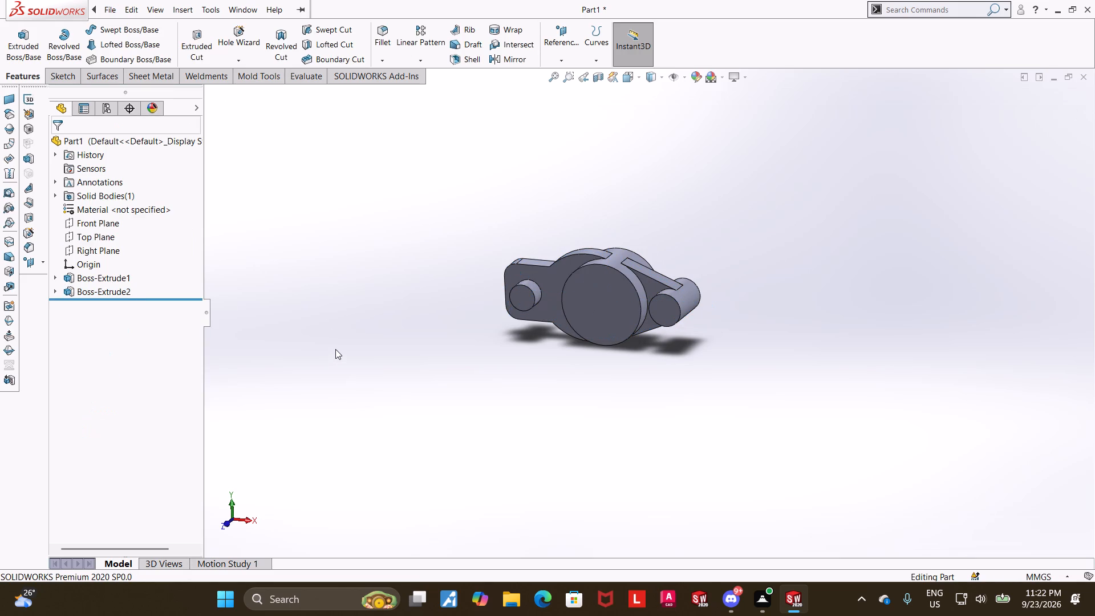
# Reopen the extruded plate's outline sketch for editing, viewed face-on.
pyautogui.moveTo(392, 307); pyautogui.dragTo(426, 335, button='middle')
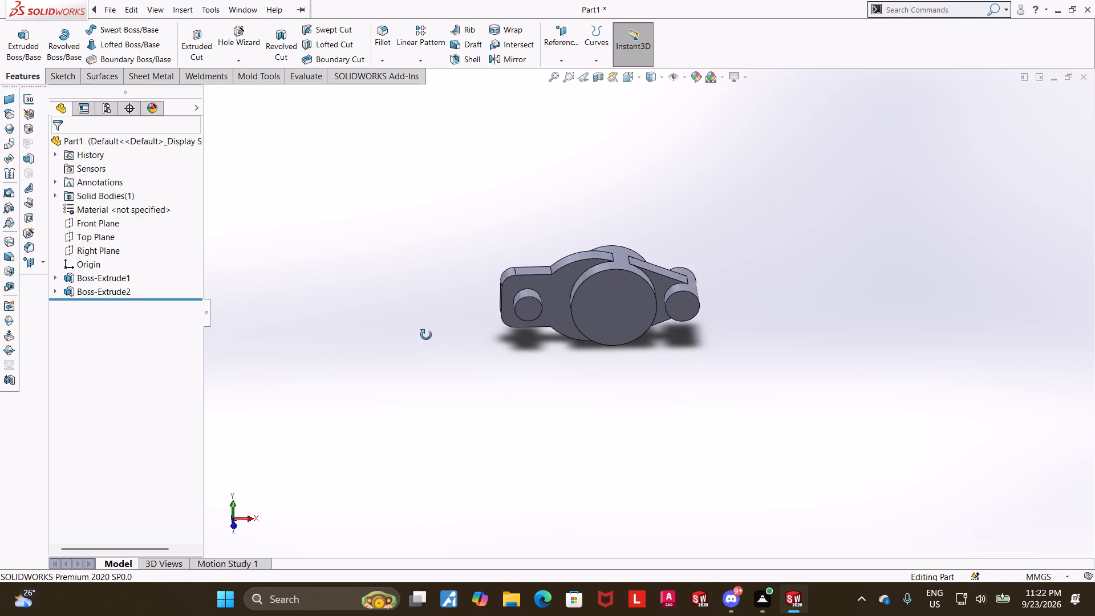
pyautogui.moveTo(426, 335); pyautogui.dragTo(431, 311, button='middle')
pyautogui.click(57, 290)
pyautogui.click(98, 309)
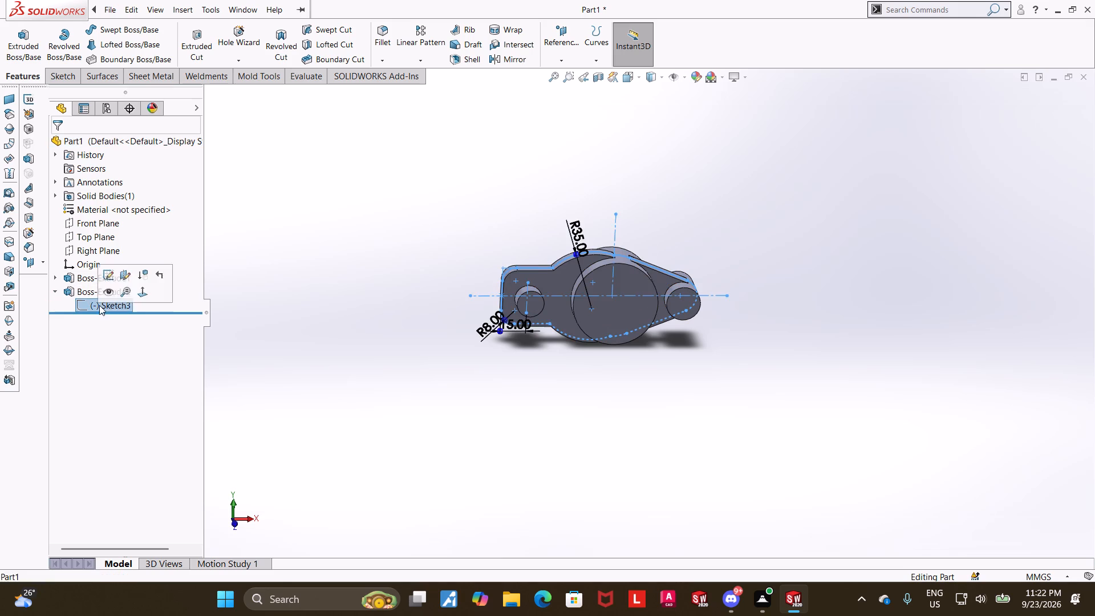
pyautogui.click(137, 291)
pyautogui.click(115, 304)
pyautogui.click(125, 271)
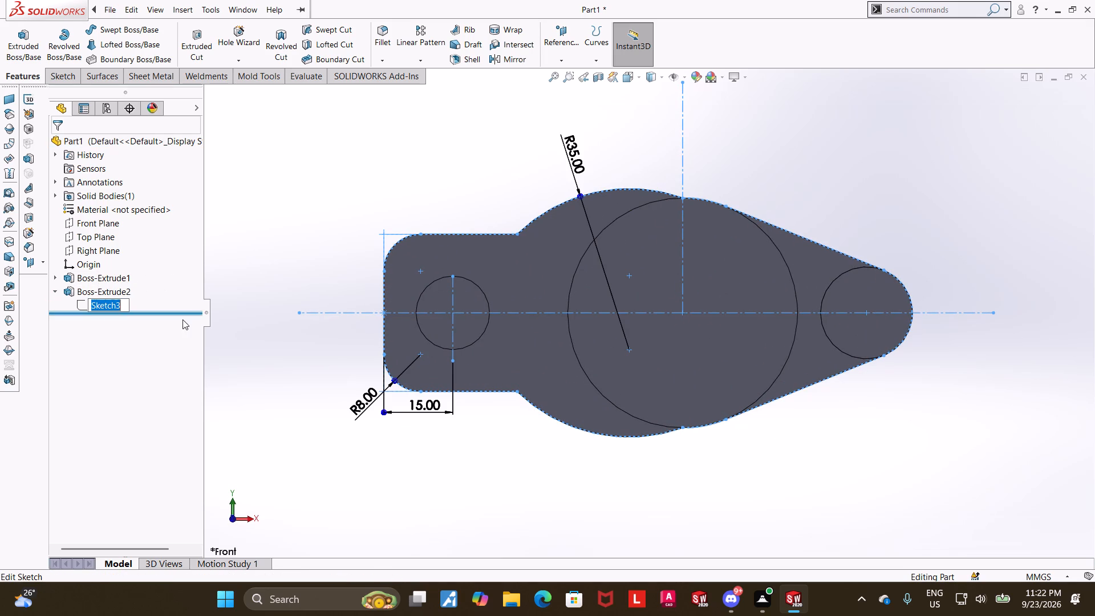
pyautogui.click(276, 348)
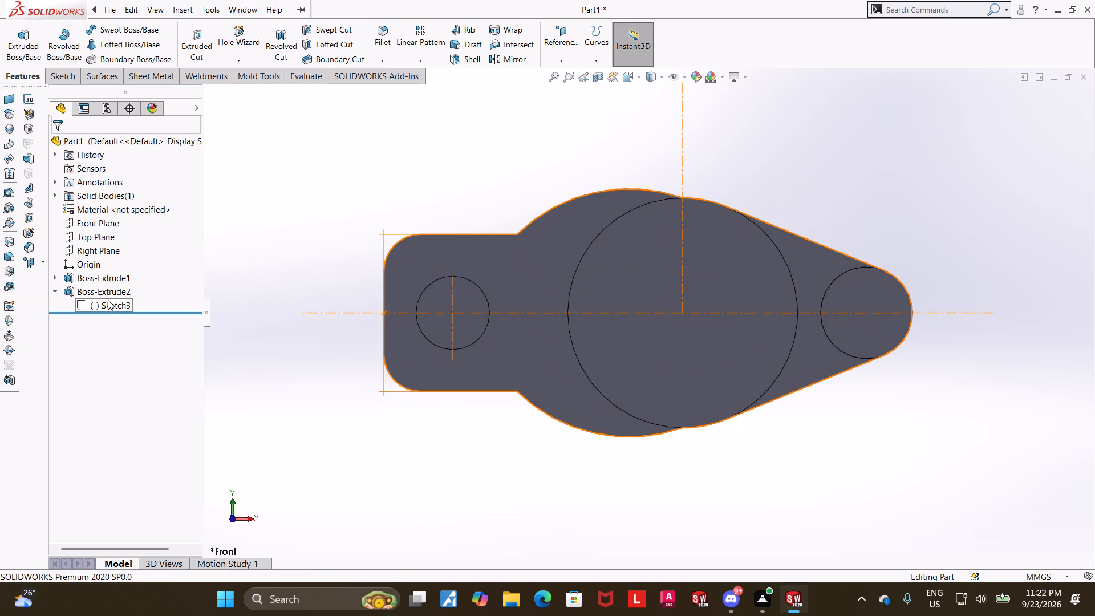
pyautogui.click(108, 299)
pyautogui.click(116, 269)
pyautogui.click(343, 188)
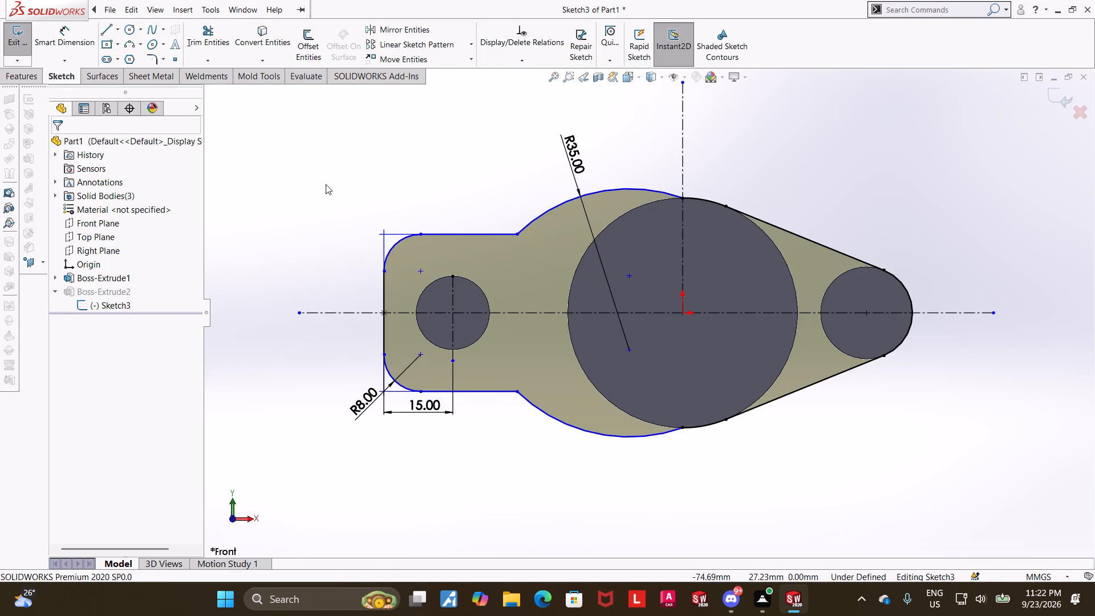
# Dimension the horizontal distance from the outline's vertical end line to the junction of the upper straight line and arc.
pyautogui.click(65, 35)
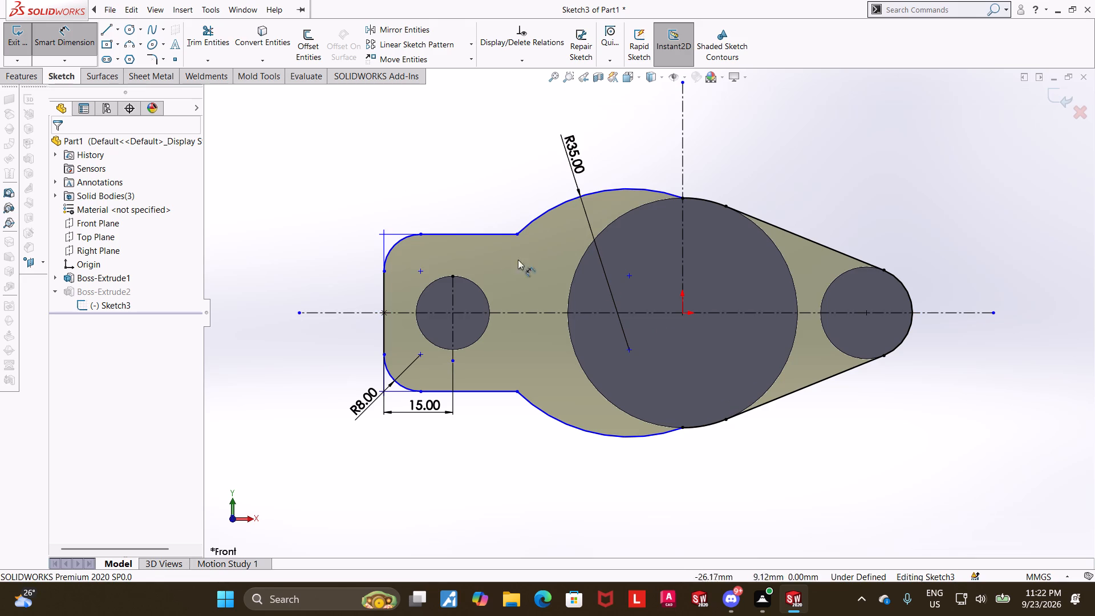
pyautogui.click(383, 310)
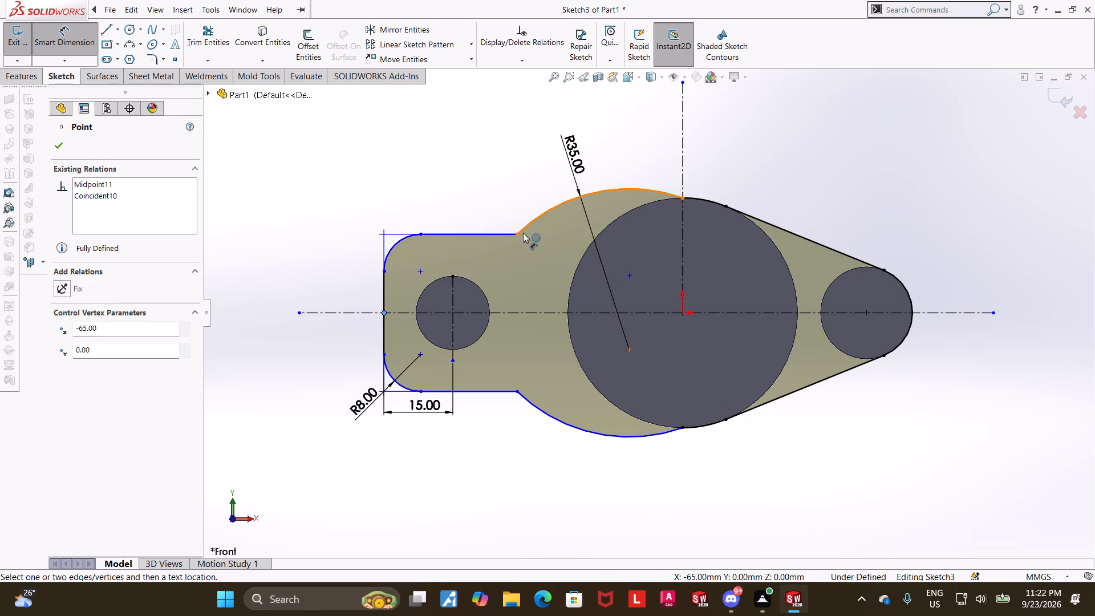
pyautogui.click(517, 233)
pyautogui.click(465, 178)
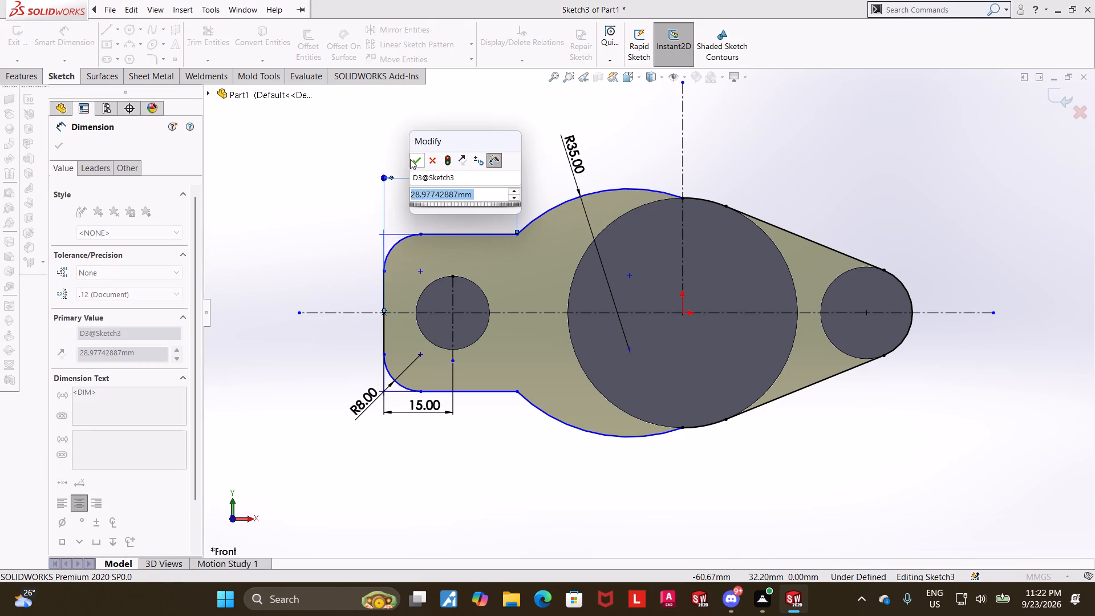
pyautogui.click(417, 167)
pyautogui.click(321, 185)
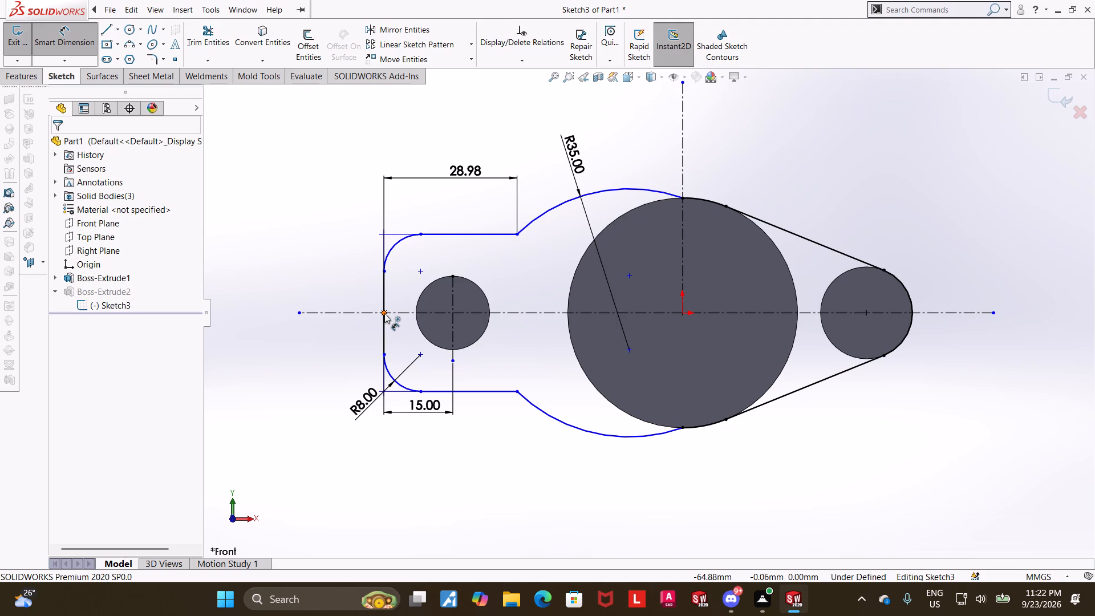
# Set the horizontal distance from the vertical end line to the upper straight line and arc junction to 29 mm.
pyautogui.doubleClick(464, 175)
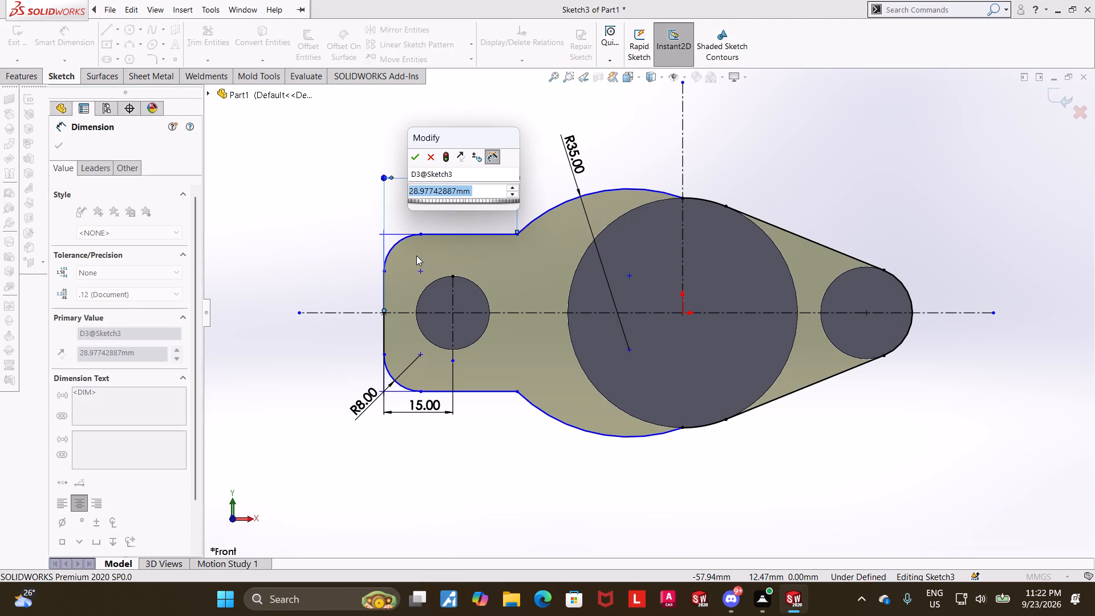
pyautogui.write('29')
pyautogui.press('Return')
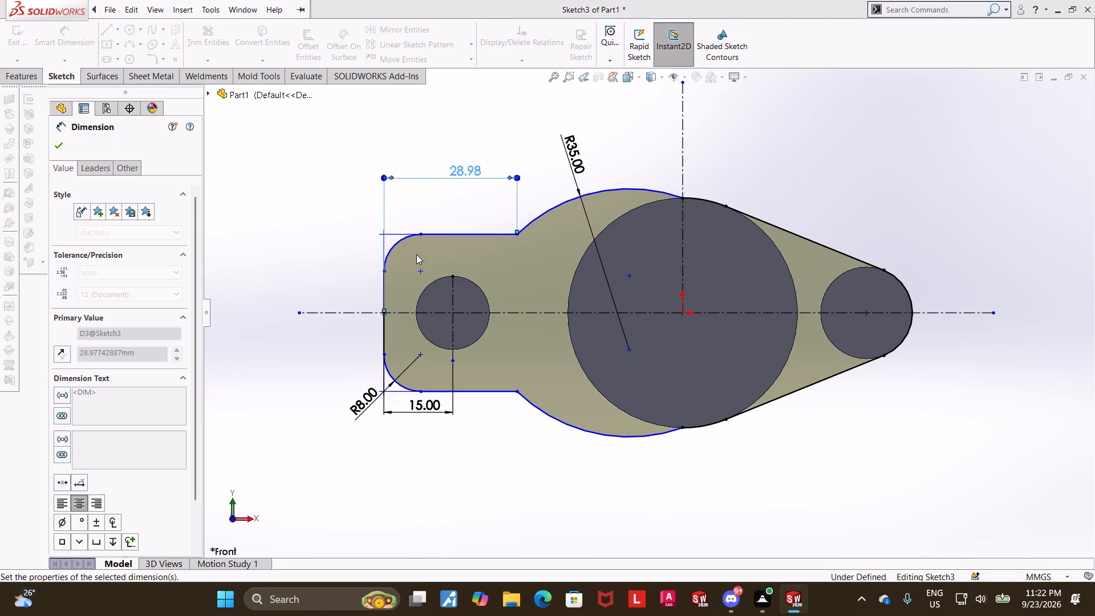
pyautogui.click(331, 212)
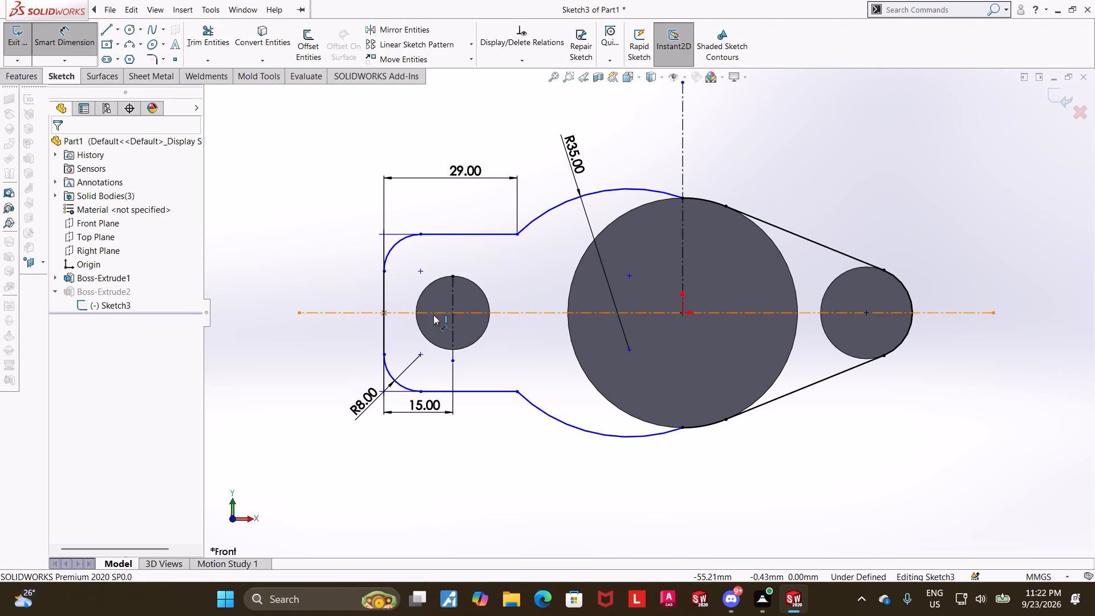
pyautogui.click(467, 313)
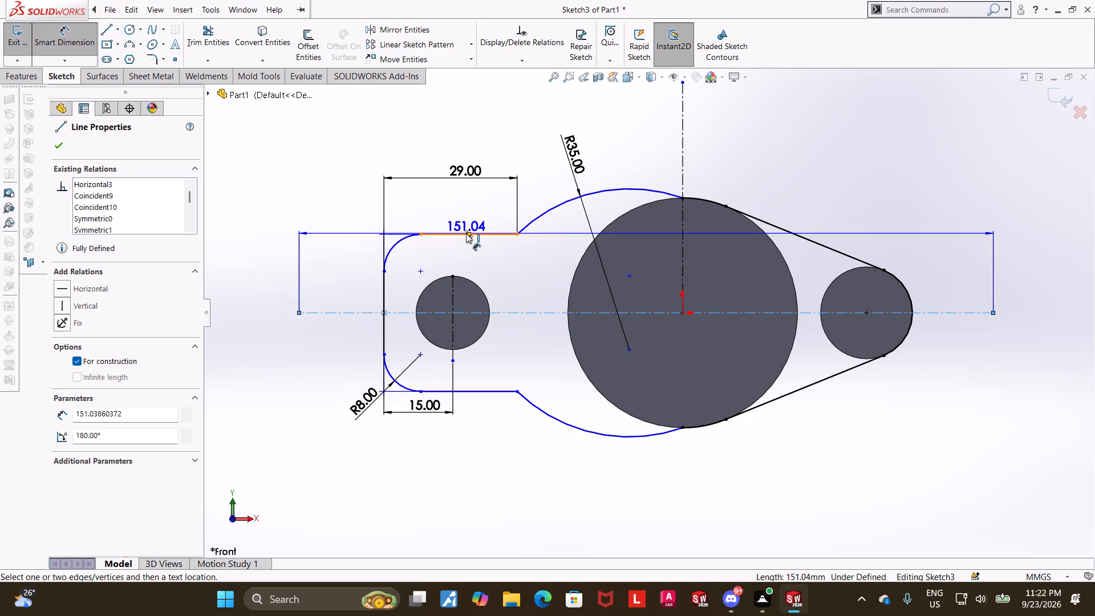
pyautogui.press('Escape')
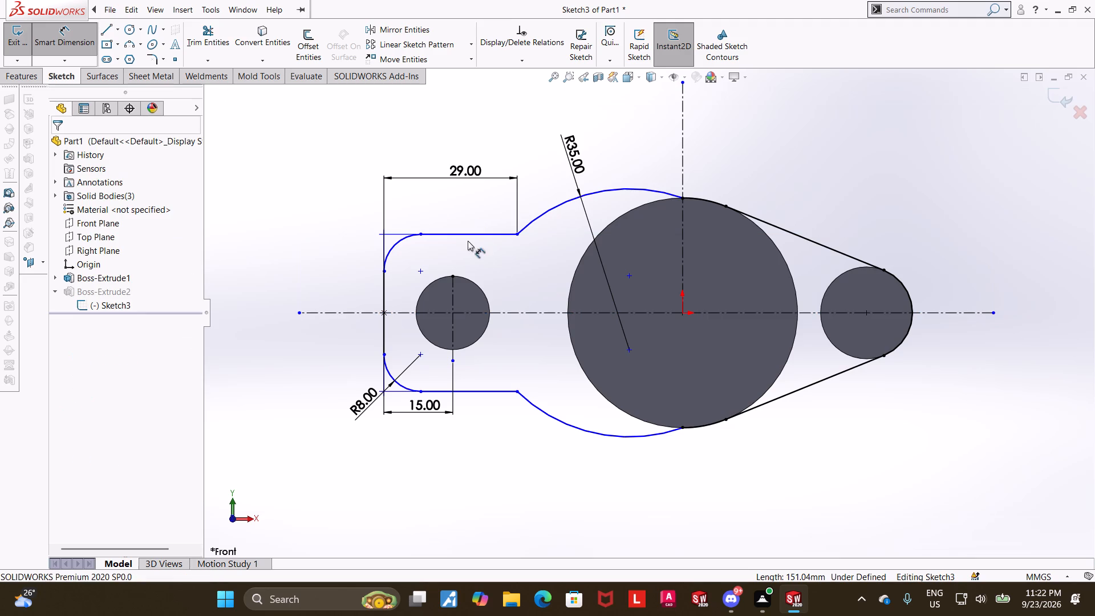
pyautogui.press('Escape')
# Exit the outline sketch and start a new sketch on the front face of the 50 mm cylinder, viewed face-on.
pyautogui.click(1052, 100)
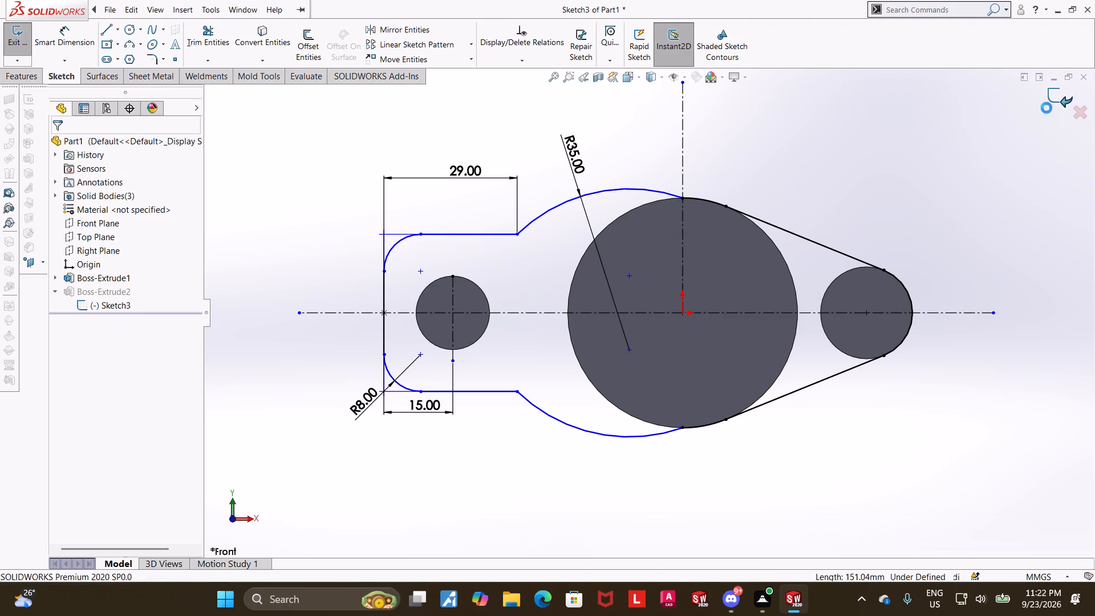
pyautogui.moveTo(938, 197); pyautogui.dragTo(902, 209, button='middle')
pyautogui.click(866, 206)
pyautogui.moveTo(867, 204); pyautogui.dragTo(881, 205, button='middle')
pyautogui.scroll(-1, 881, 205)
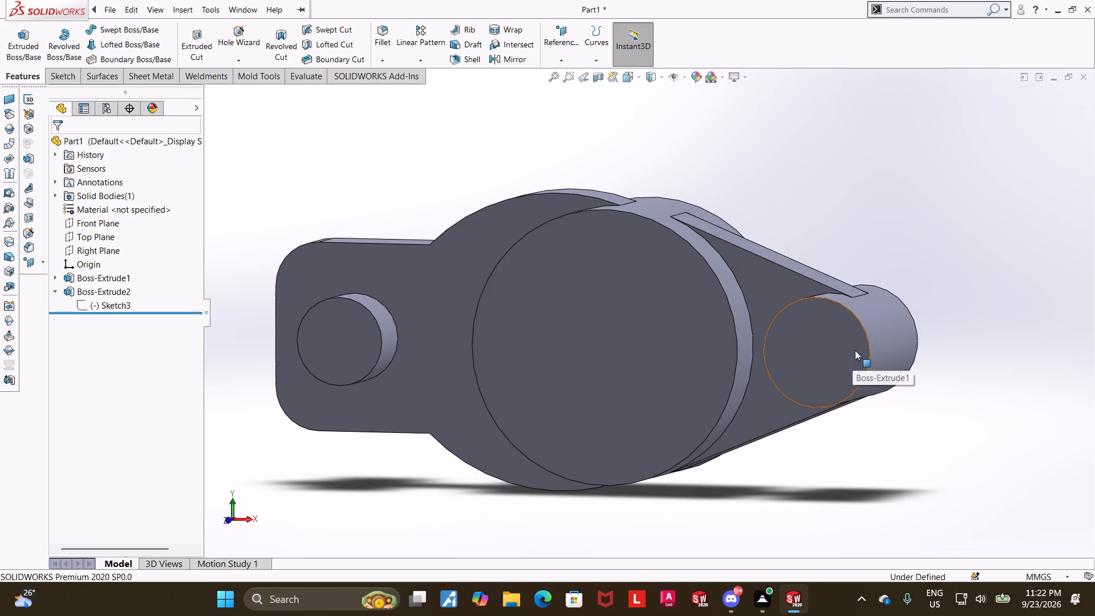
pyautogui.scroll(2, 855, 350)
pyautogui.click(629, 332)
pyautogui.click(677, 303)
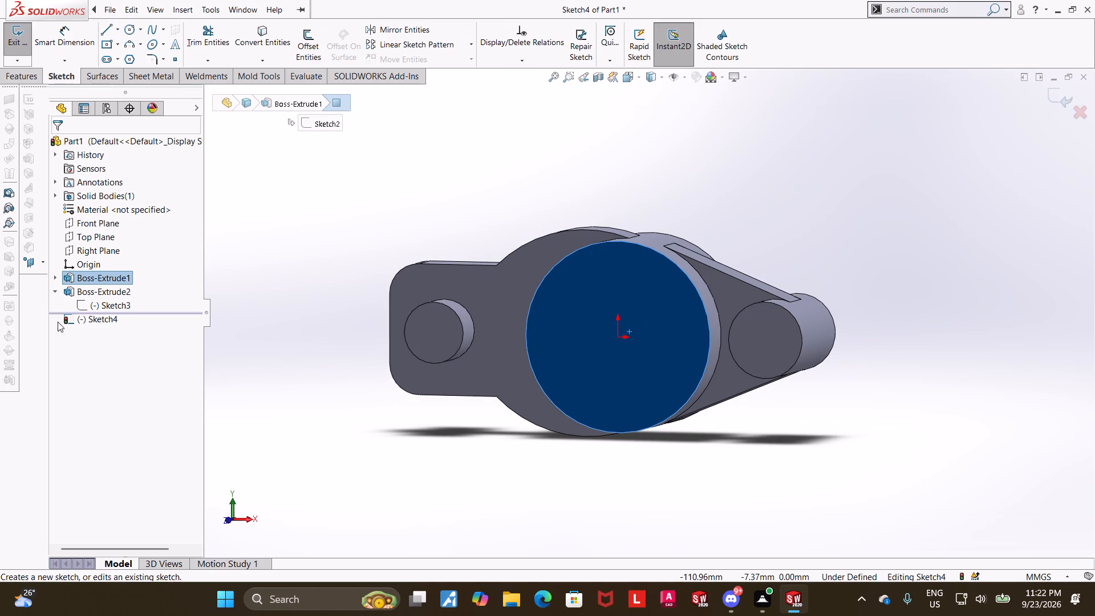
pyautogui.click(94, 318)
pyautogui.click(122, 301)
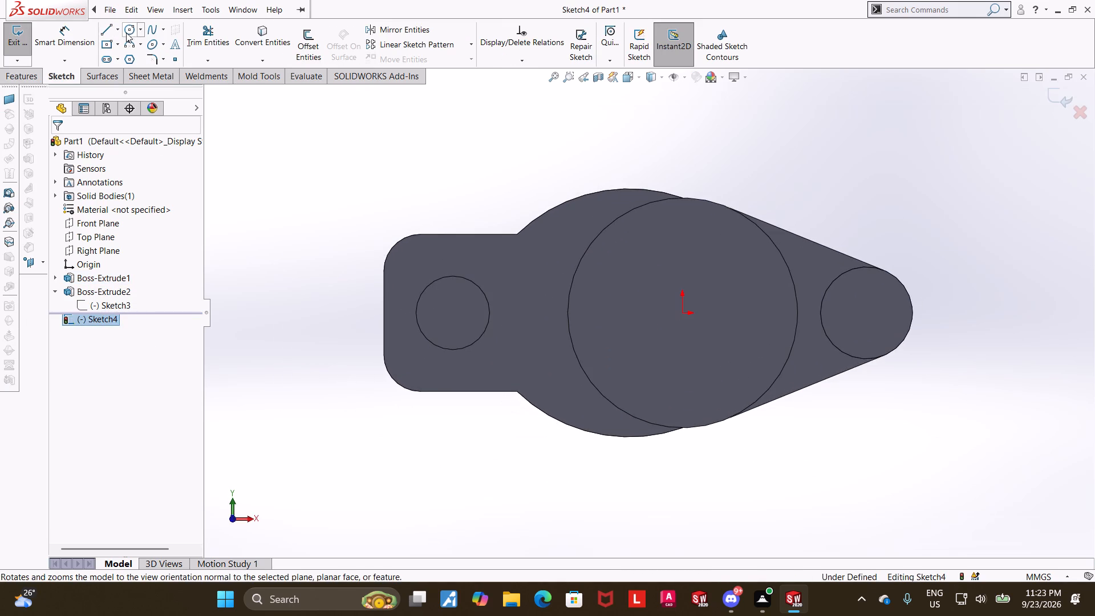
# Sketch a circle about 43 mm in diameter centred on the origin, inside the 50 mm cylinder's face.
pyautogui.click(129, 31)
pyautogui.click(682, 313)
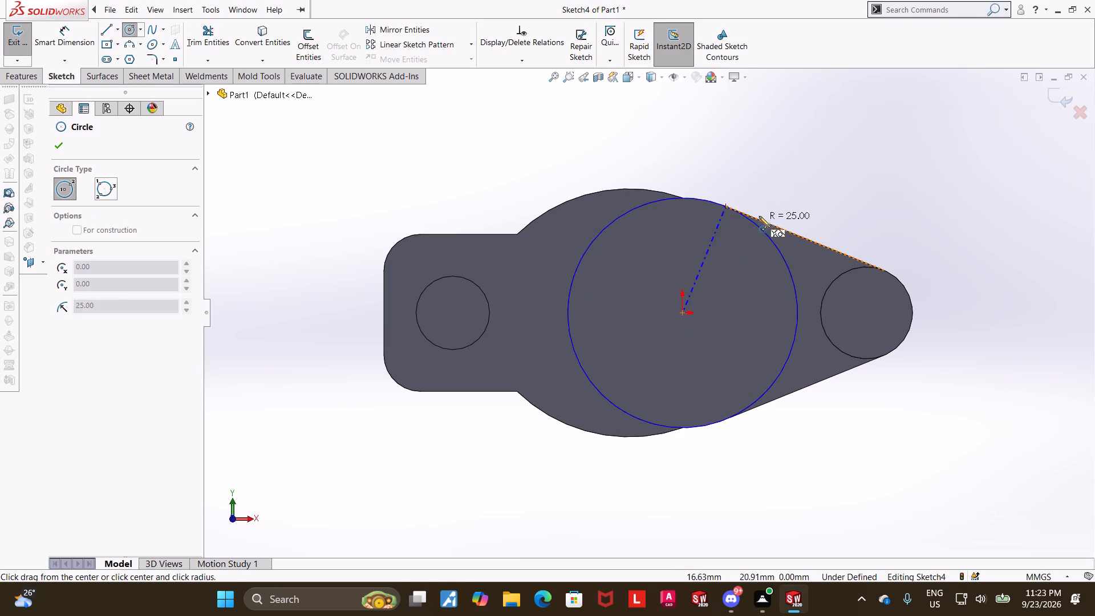
pyautogui.doubleClick(735, 230)
pyautogui.press('Escape')
pyautogui.press('Escape')
# Dimension the diameter of the circle centred on the origin as 40 mm.
pyautogui.click(64, 38)
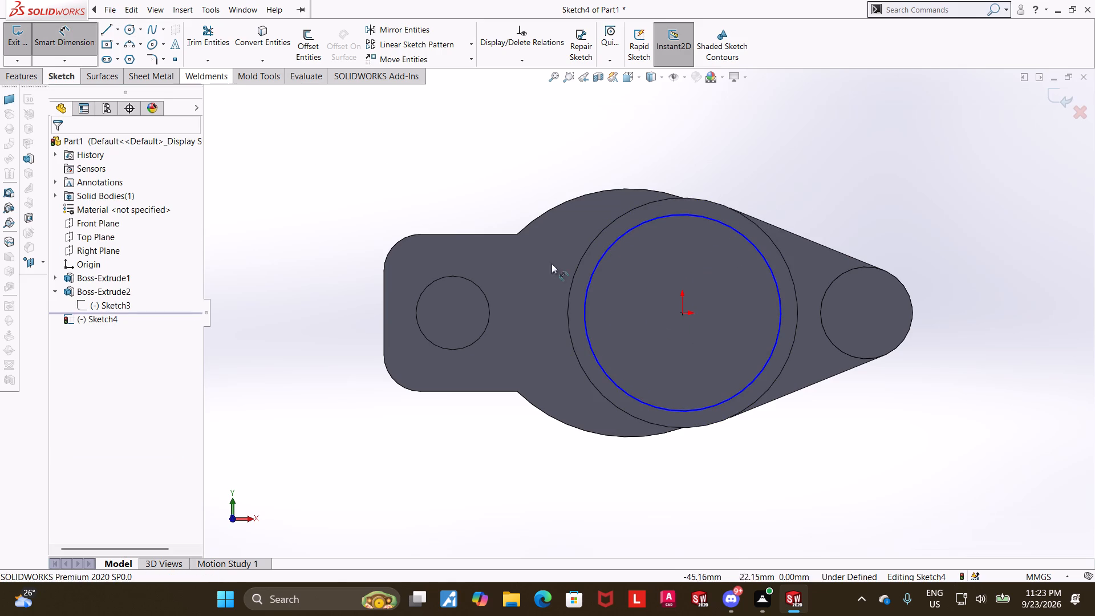
pyautogui.click(723, 401)
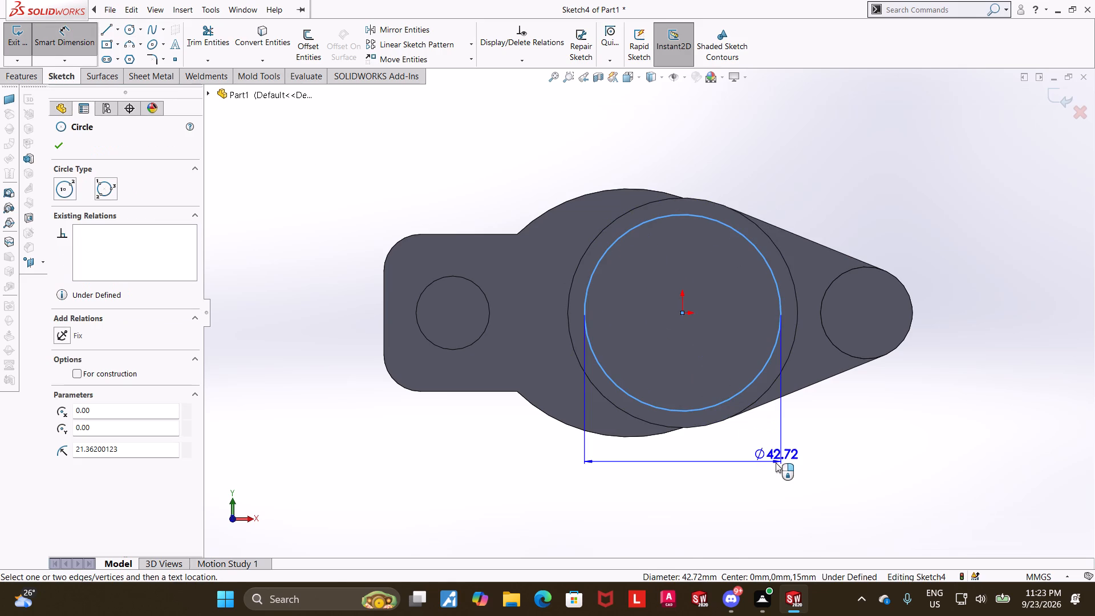
pyautogui.click(776, 463)
pyautogui.write('40')
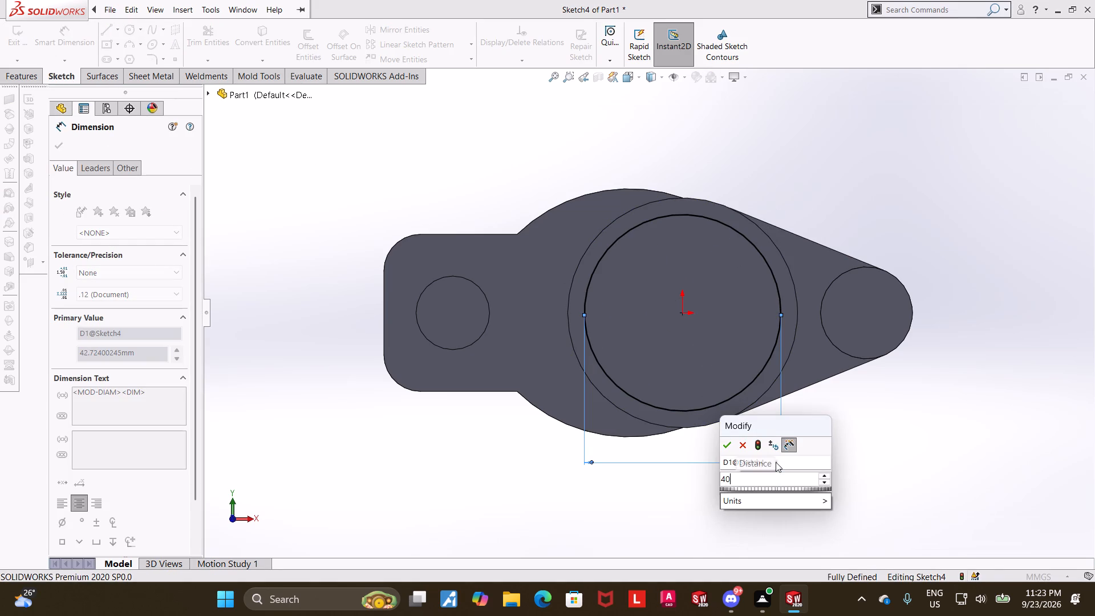
pyautogui.press('Delete')
pyautogui.press('Return')
pyautogui.press('Escape')
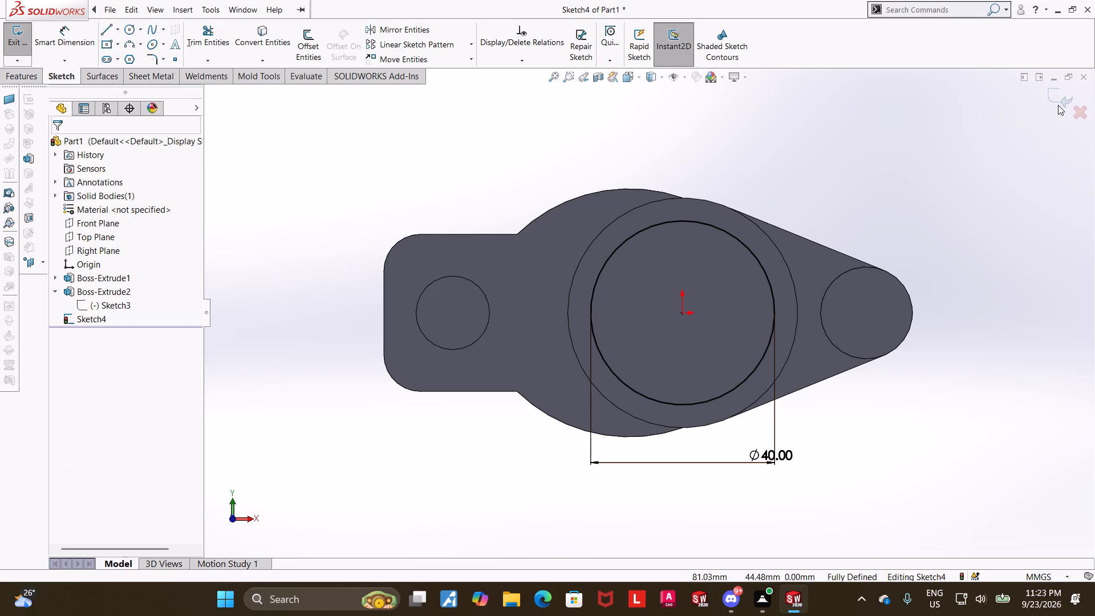
# Sketch a circle about 11 mm in diameter near the centre of the 16 mm cylinder's face.
pyautogui.click(131, 31)
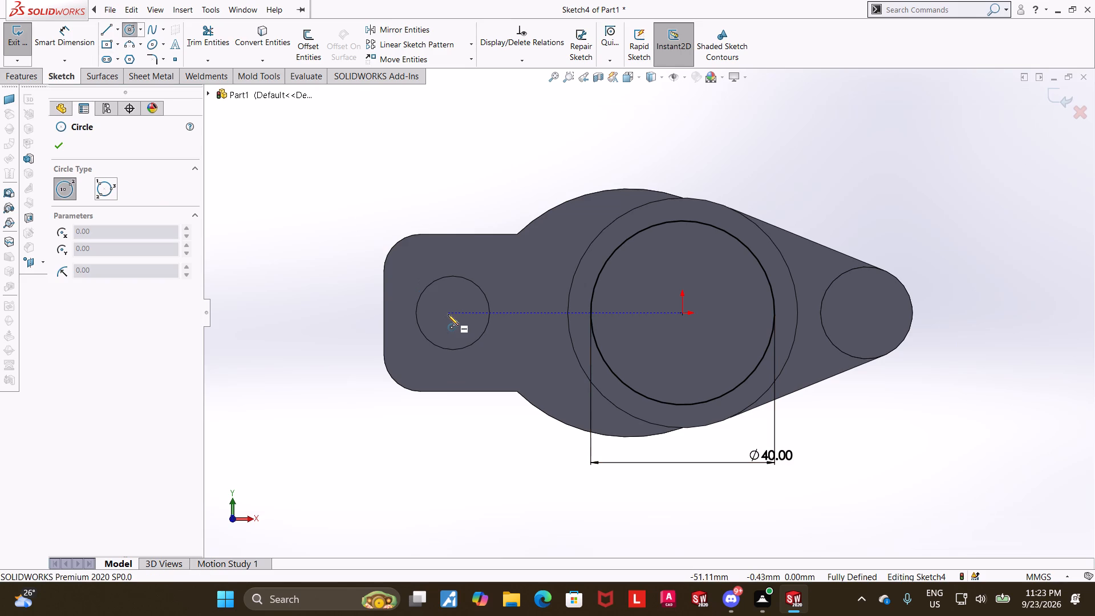
pyautogui.click(451, 314)
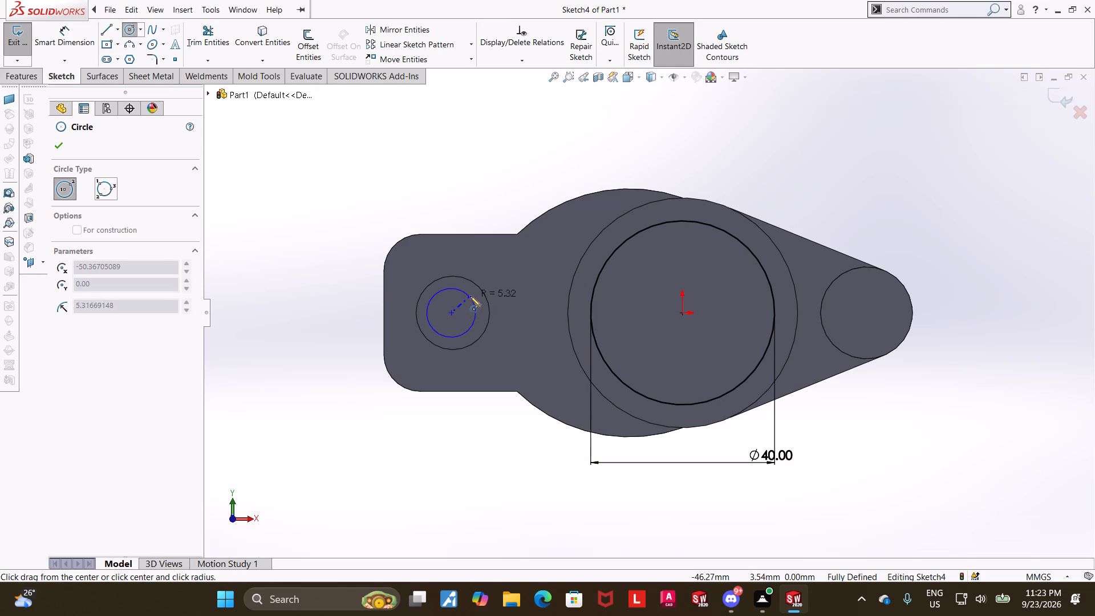
pyautogui.click(470, 296)
pyautogui.press('Escape')
pyautogui.press('Escape')
pyautogui.scroll(-5, 469, 281)
pyautogui.press('Escape')
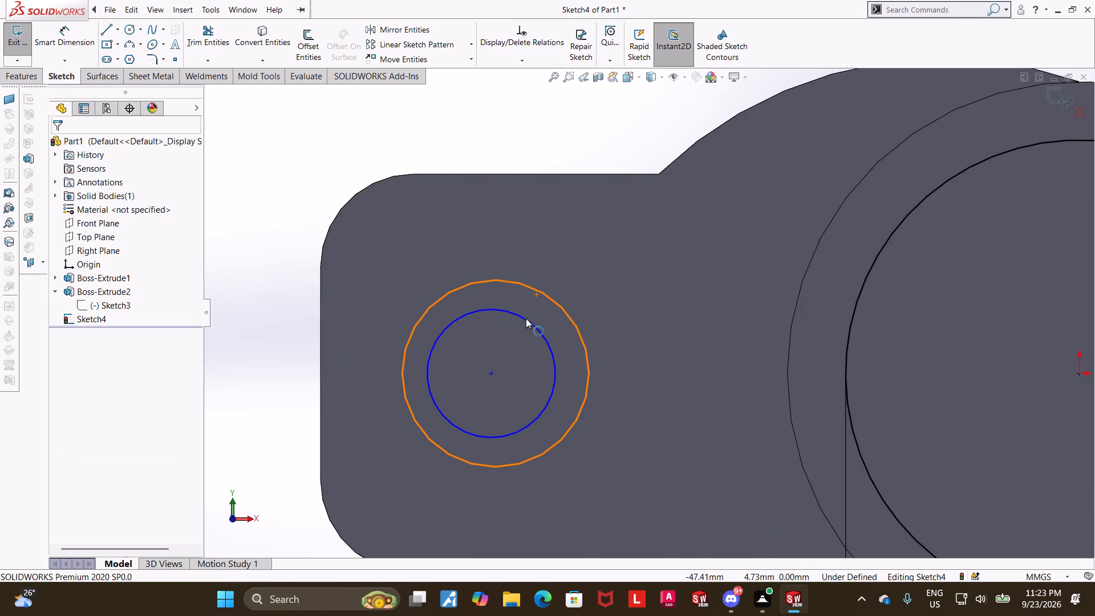
# Make the small circle concentric with the circular edge of the 16 mm cylinder.
pyautogui.click(506, 312)
pyautogui.keyDown('ctrl'); pyautogui.click(516, 282); pyautogui.keyUp('ctrl')
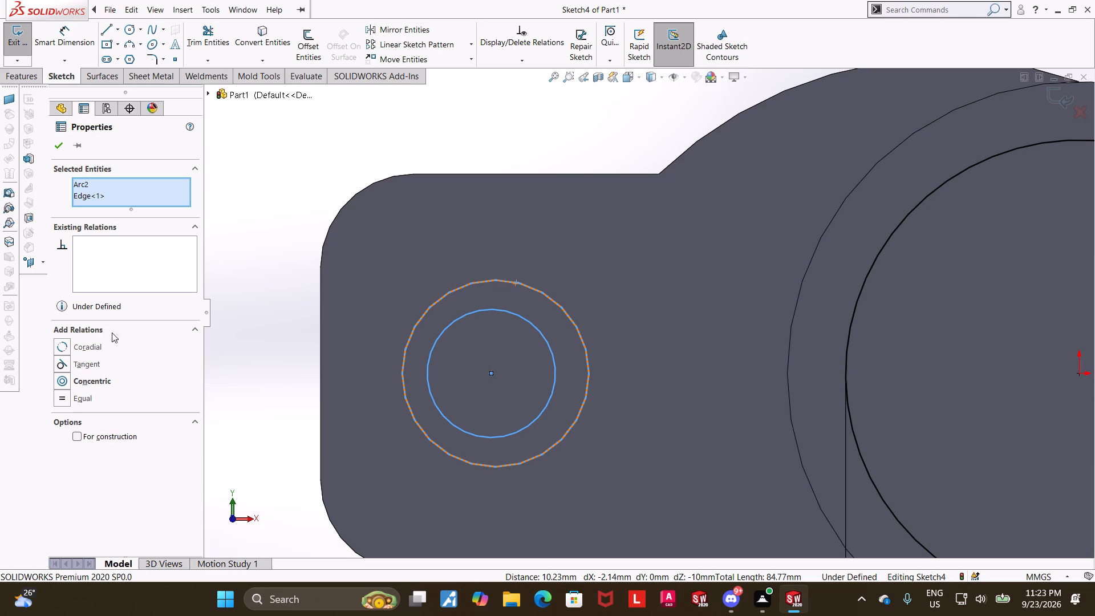
pyautogui.click(64, 383)
pyautogui.click(68, 141)
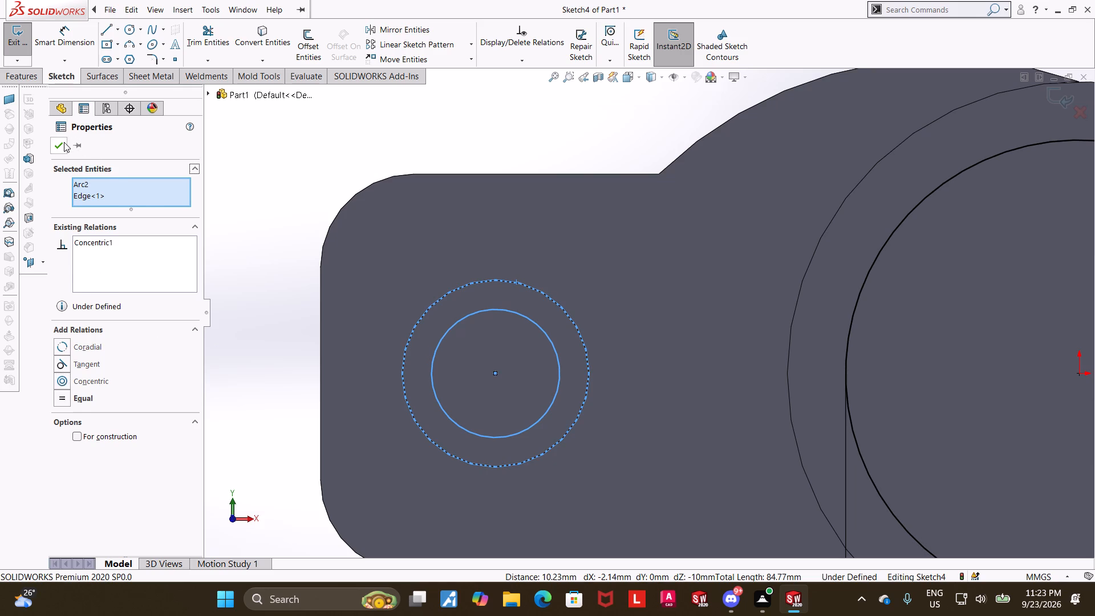
pyautogui.click(62, 143)
# Dimension the small circle's diameter as 8 mm and exit the sketch.
pyautogui.click(62, 48)
pyautogui.click(550, 342)
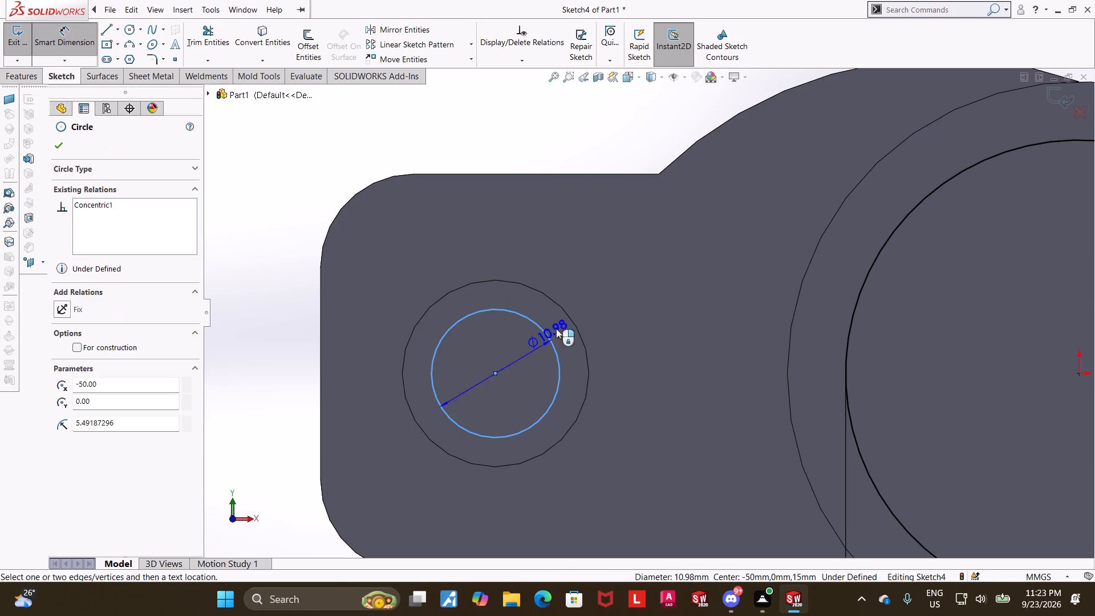
pyautogui.click(578, 292)
pyautogui.press('8')
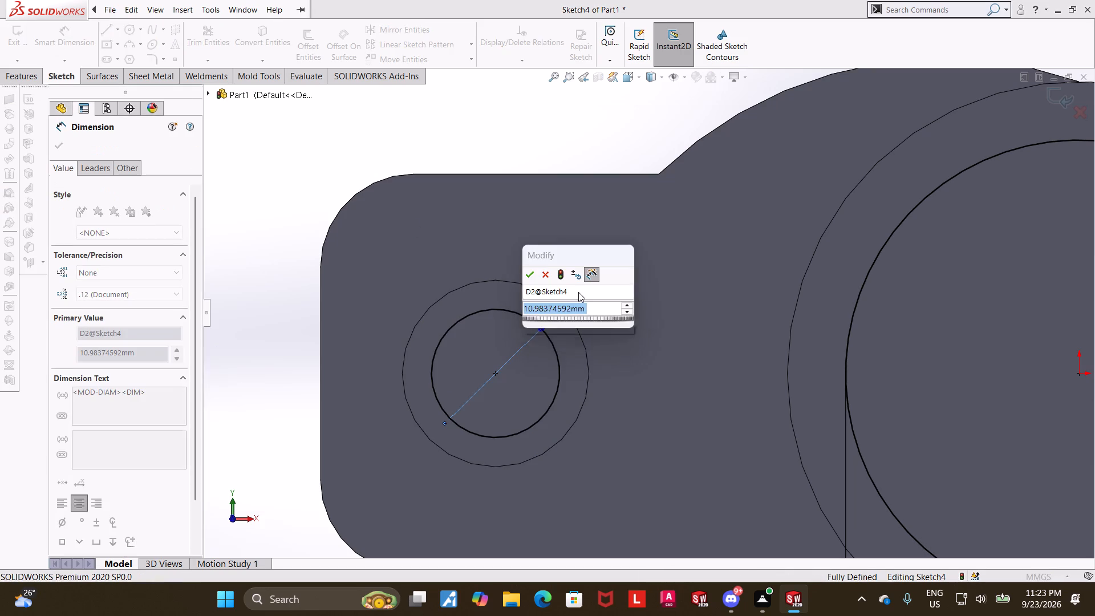
pyautogui.press('Return')
pyautogui.press('Escape')
pyautogui.scroll(5, 966, 221)
pyautogui.click(1061, 98)
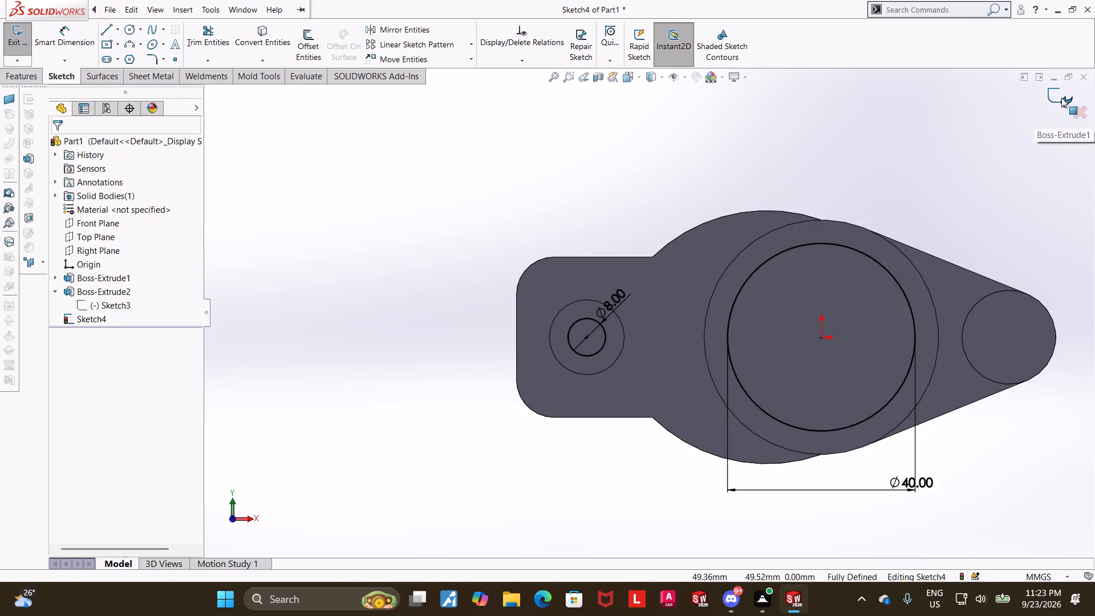
# Reopen the sketch containing the 40 mm and 8 mm circles for editing, viewed face-on.
pyautogui.moveTo(981, 188); pyautogui.dragTo(951, 204, button='middle')
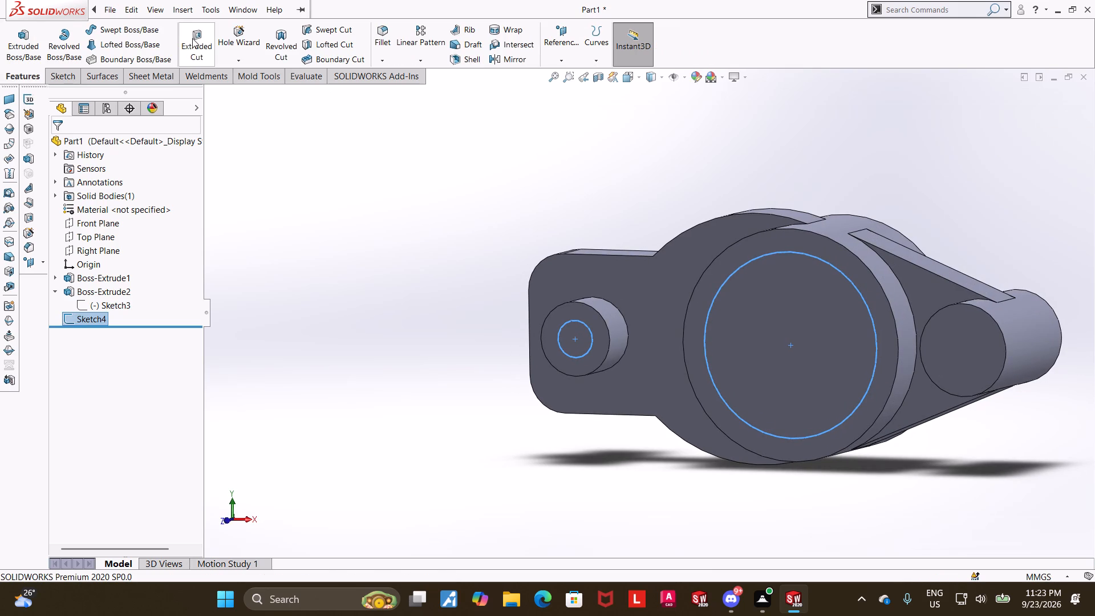
pyautogui.scroll(3, 356, 314)
pyautogui.click(397, 391)
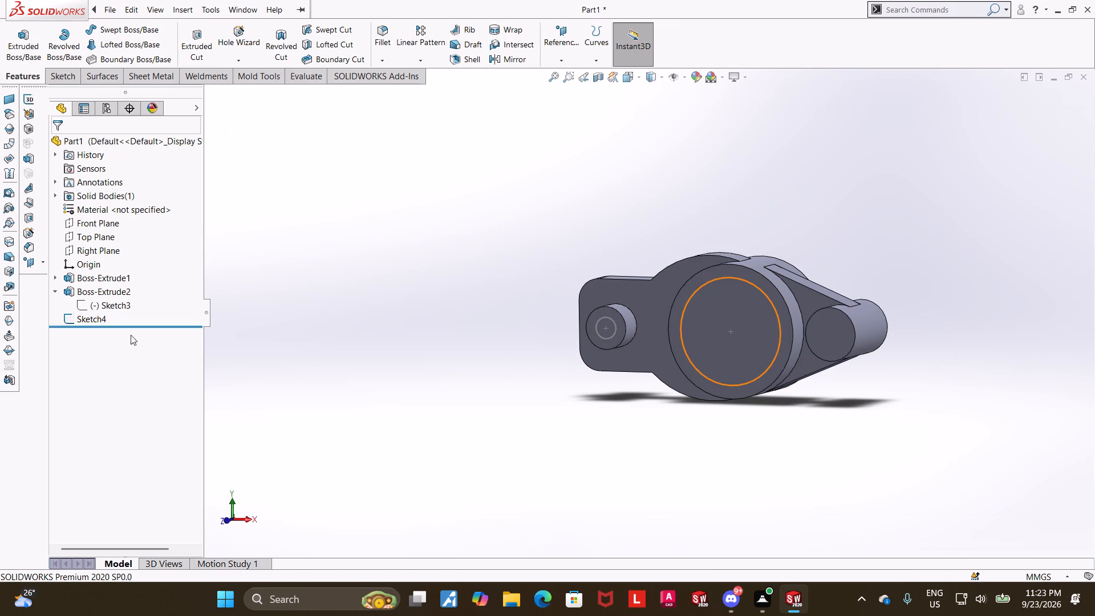
pyautogui.click(96, 319)
pyautogui.click(109, 283)
pyautogui.click(92, 319)
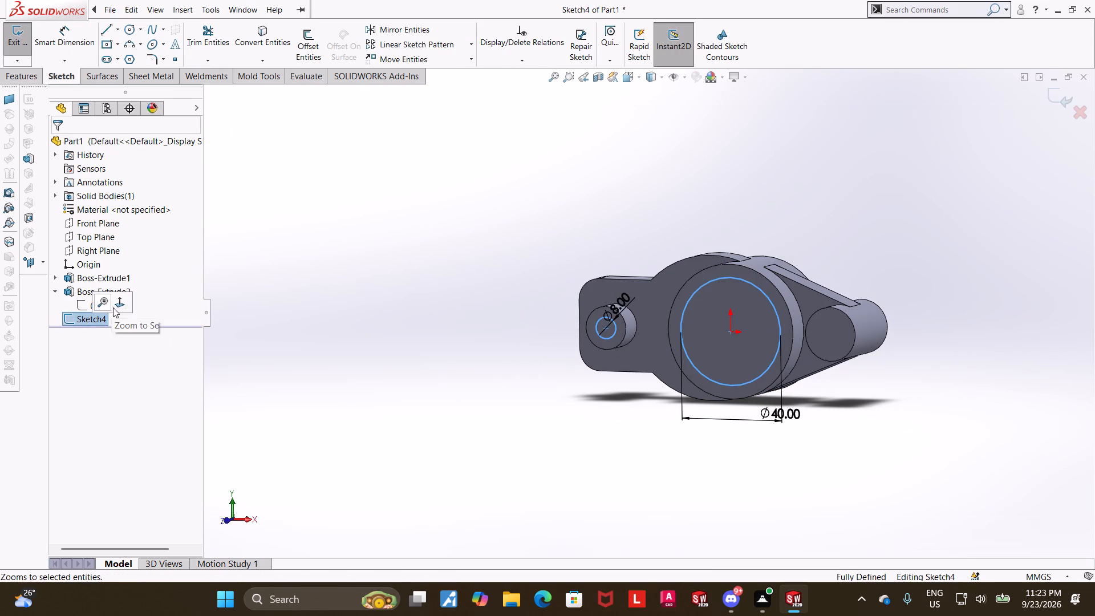
pyautogui.click(120, 302)
# Draw a vertical centerline through the centre of the 20 mm cylinder, extending beyond its face above and below.
pyautogui.scroll(-3, 943, 271)
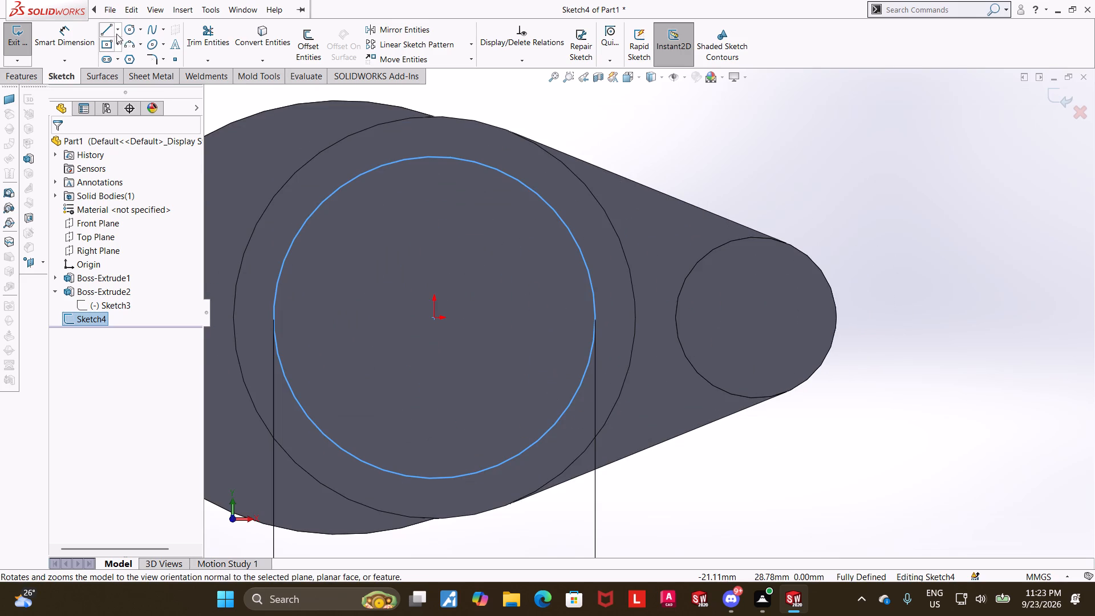
pyautogui.click(113, 30)
pyautogui.scroll(-3, 497, 211)
pyautogui.scroll(6, 623, 263)
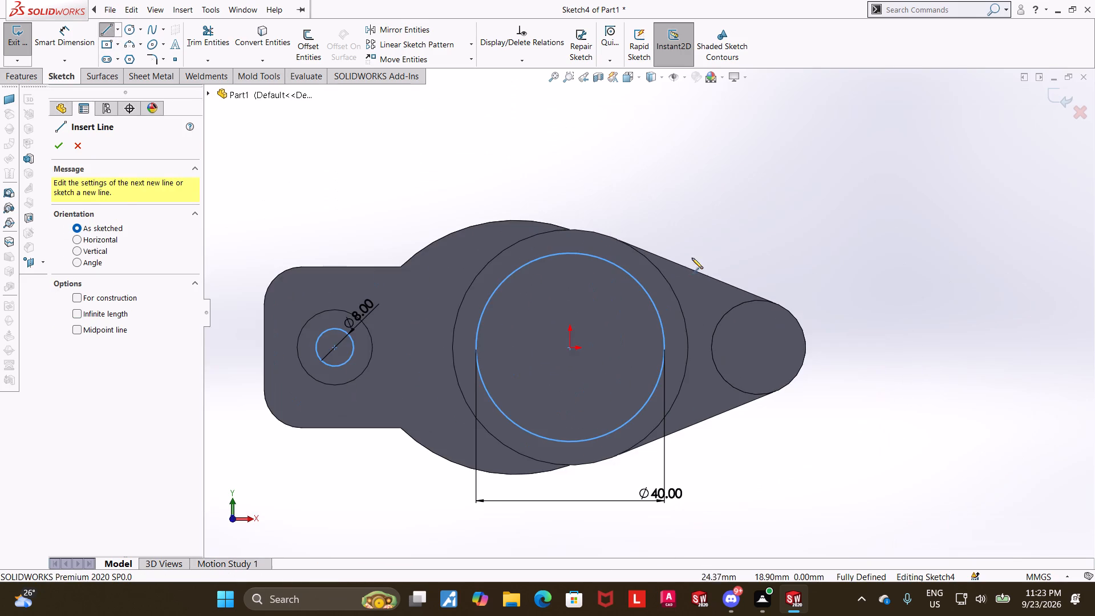
pyautogui.press('Escape')
pyautogui.click(117, 26)
pyautogui.click(127, 64)
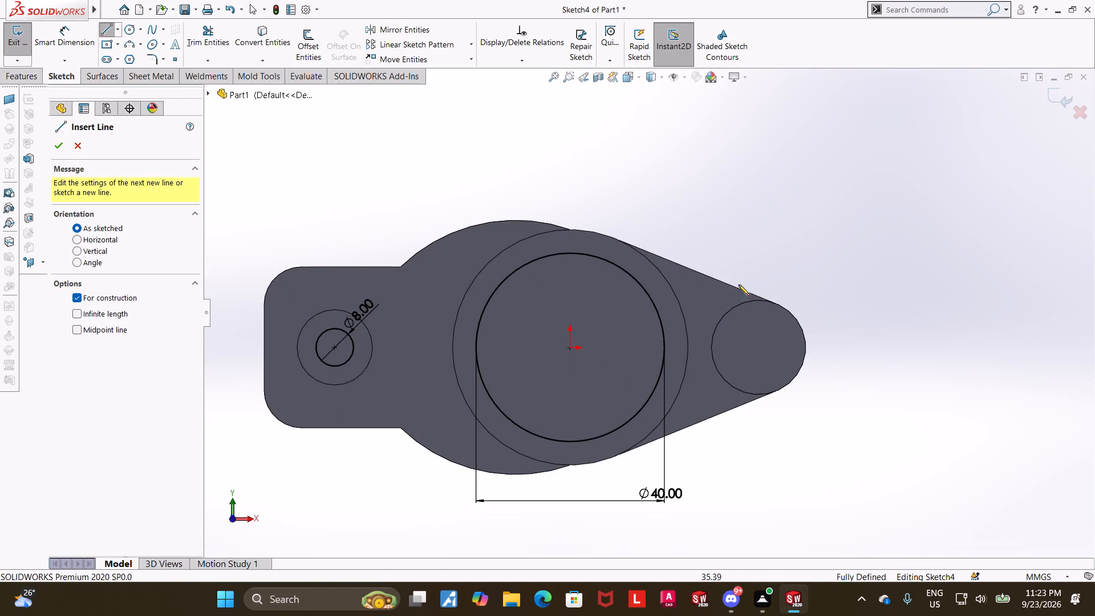
pyautogui.click(757, 244)
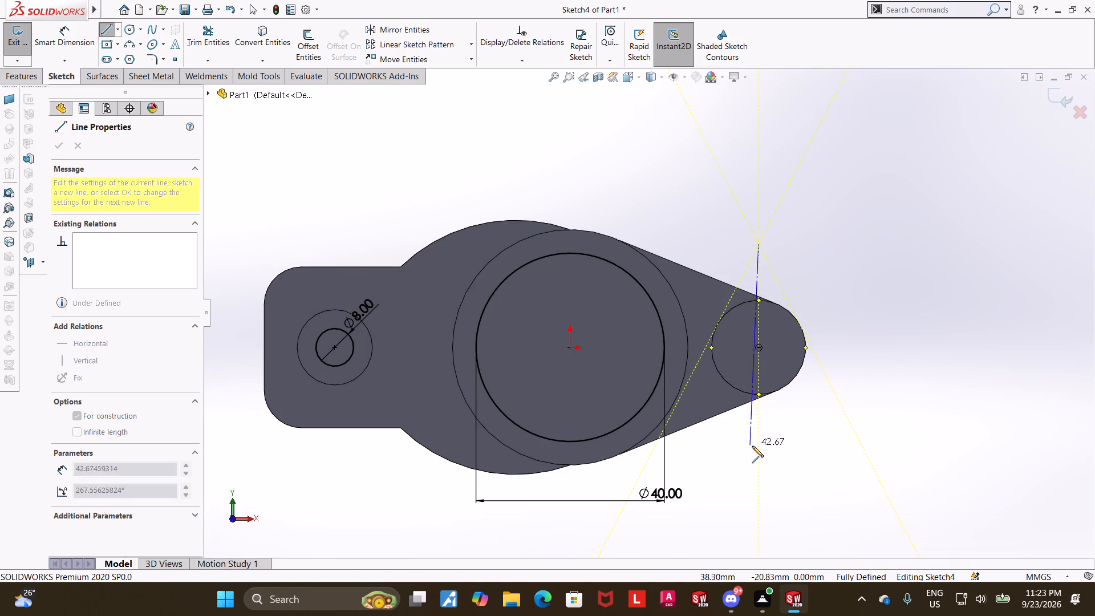
pyautogui.click(758, 449)
pyautogui.press('Escape')
pyautogui.press('Escape')
# Draw a horizontal centerline about 17 mm long from the vertical centerline near the 20 mm cylinder's centre outward past its edge.
pyautogui.click(112, 37)
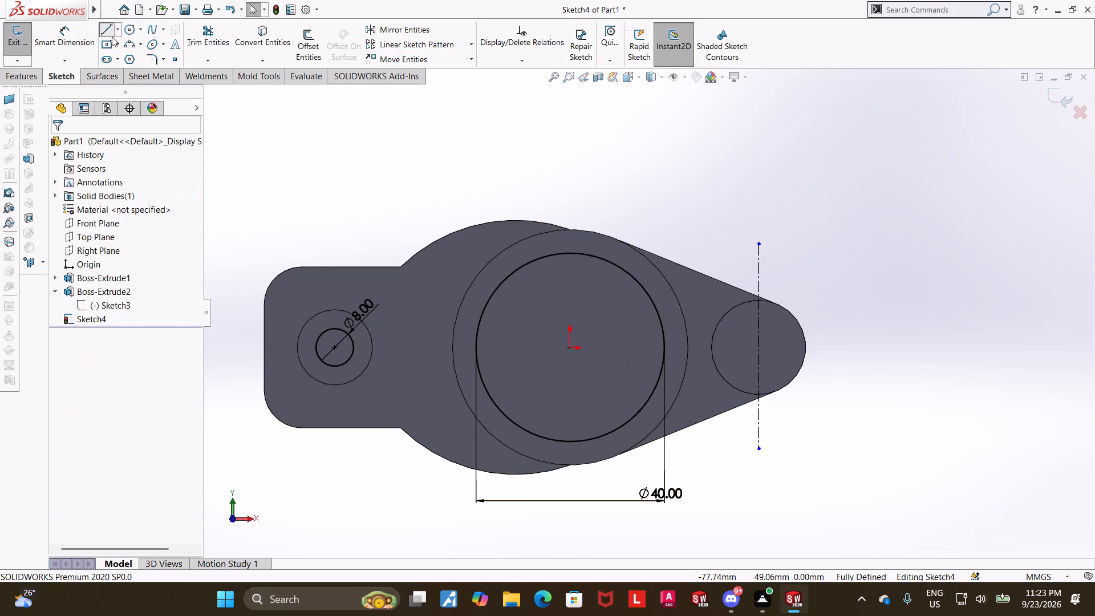
pyautogui.scroll(-4, 772, 283)
pyautogui.scroll(-2, 773, 434)
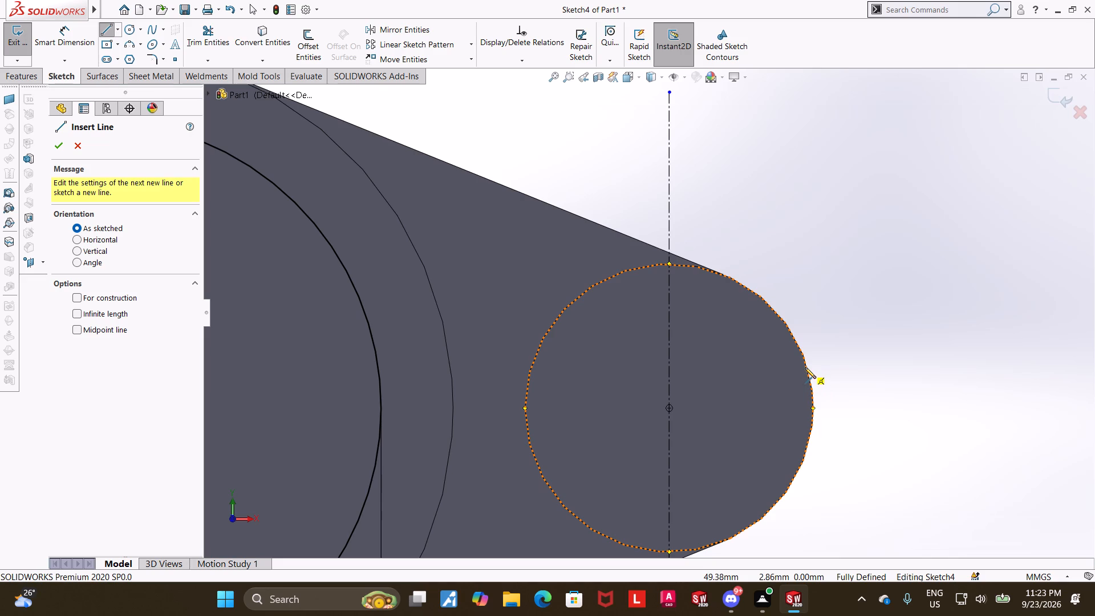
pyautogui.press('Escape')
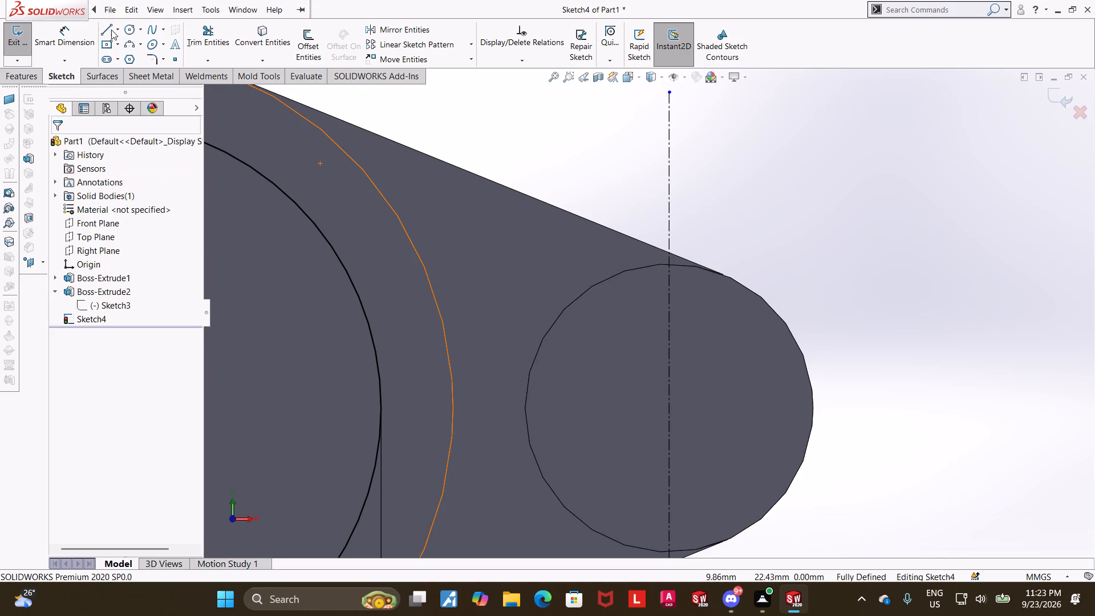
pyautogui.click(116, 25)
pyautogui.click(120, 52)
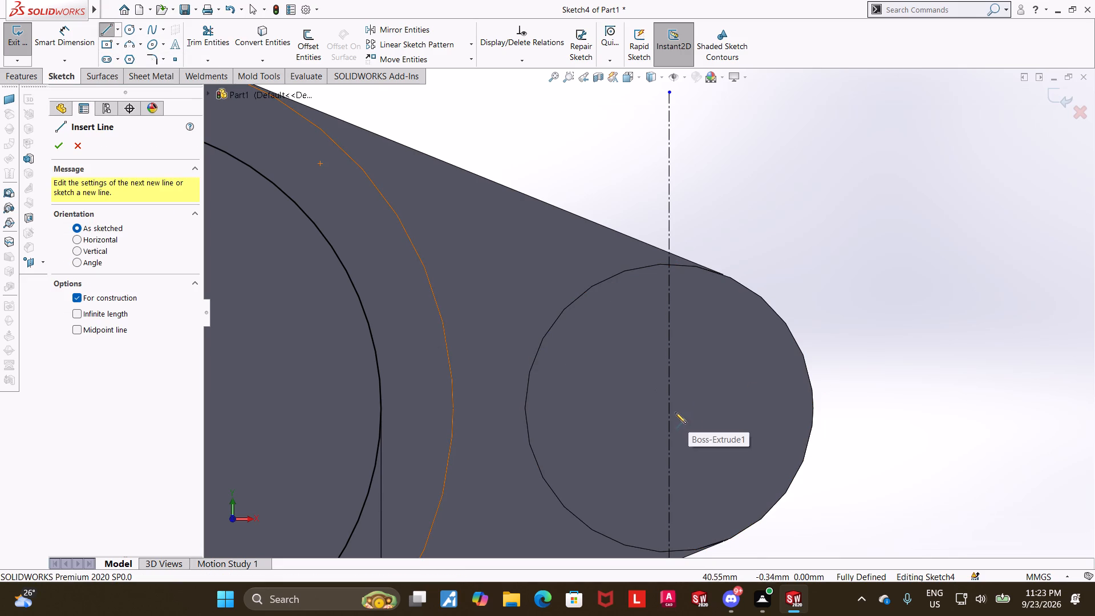
pyautogui.click(668, 406)
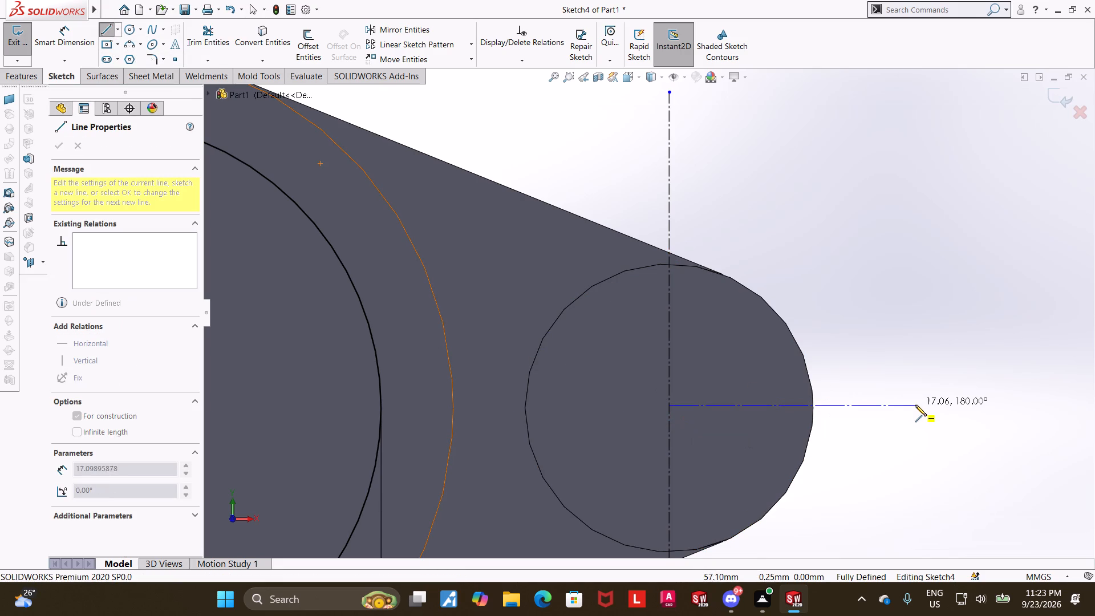
pyautogui.click(915, 405)
pyautogui.press('Escape')
pyautogui.press('Escape')
pyautogui.press('Escape')
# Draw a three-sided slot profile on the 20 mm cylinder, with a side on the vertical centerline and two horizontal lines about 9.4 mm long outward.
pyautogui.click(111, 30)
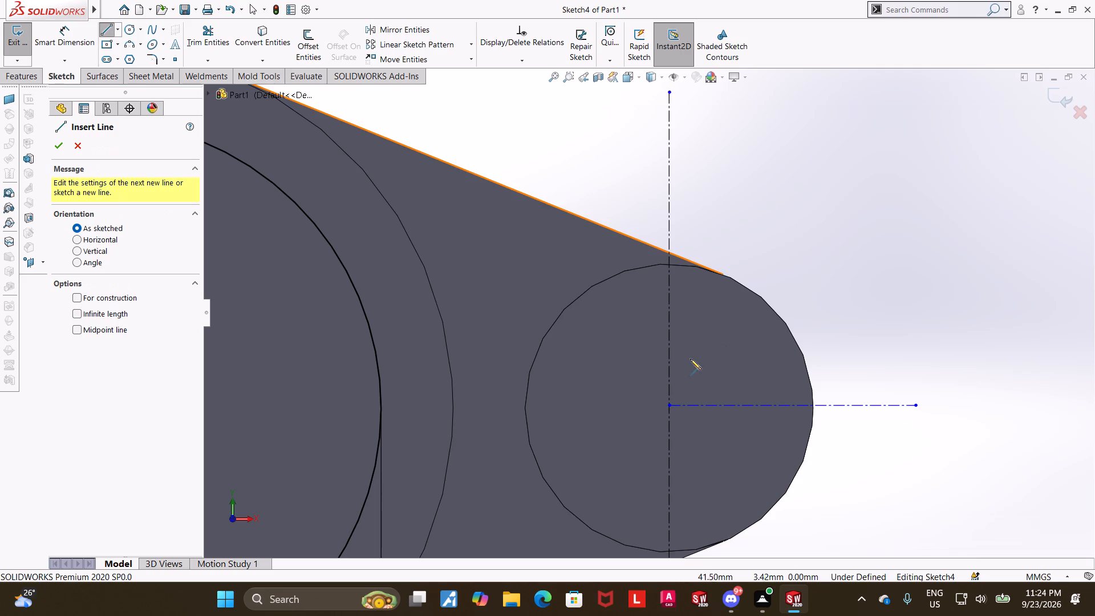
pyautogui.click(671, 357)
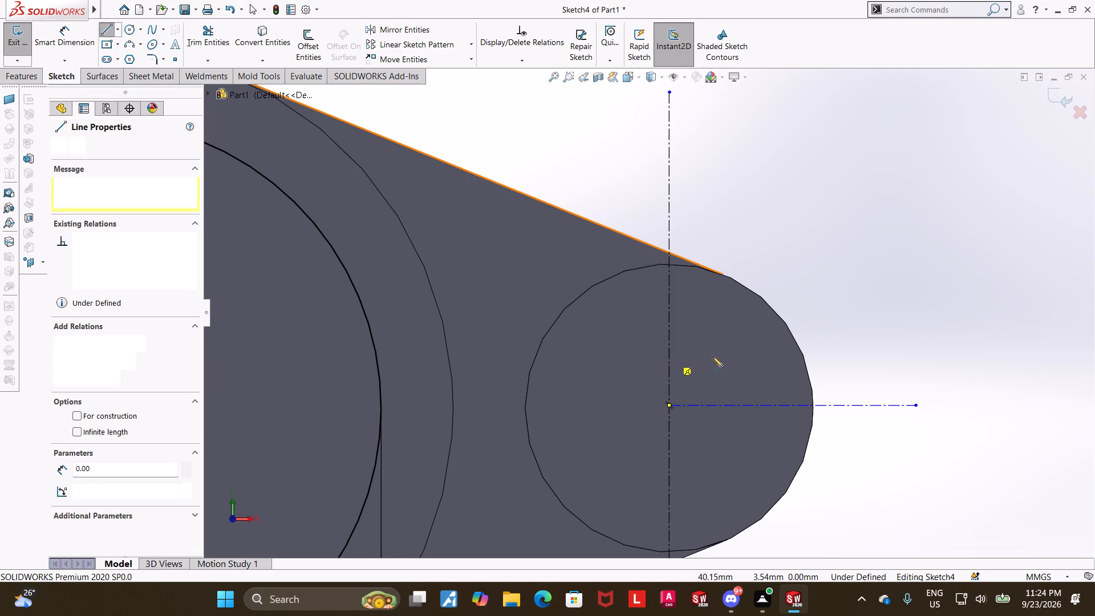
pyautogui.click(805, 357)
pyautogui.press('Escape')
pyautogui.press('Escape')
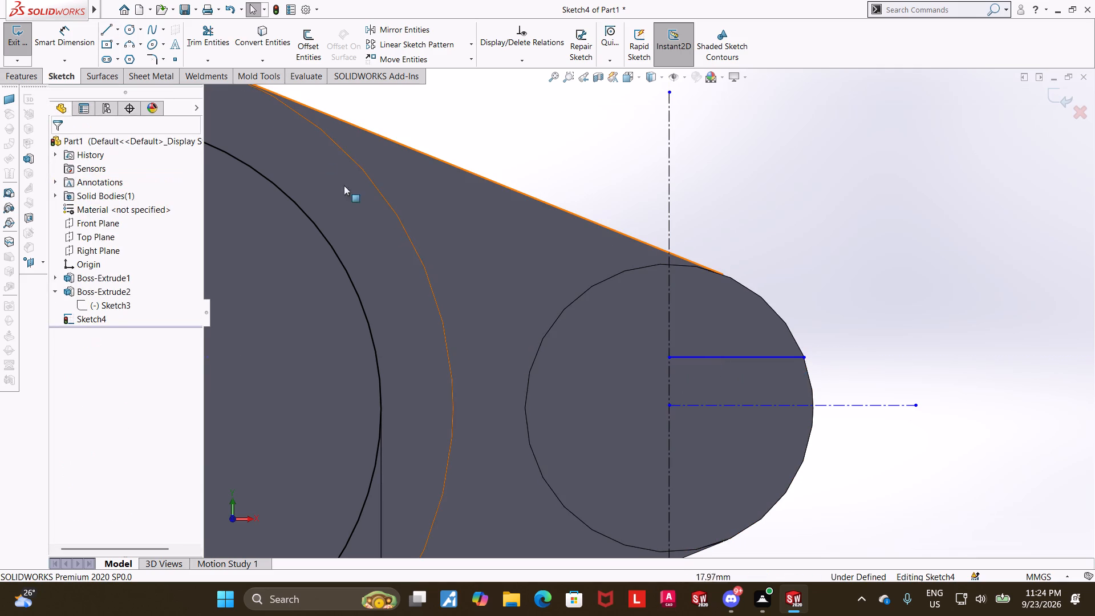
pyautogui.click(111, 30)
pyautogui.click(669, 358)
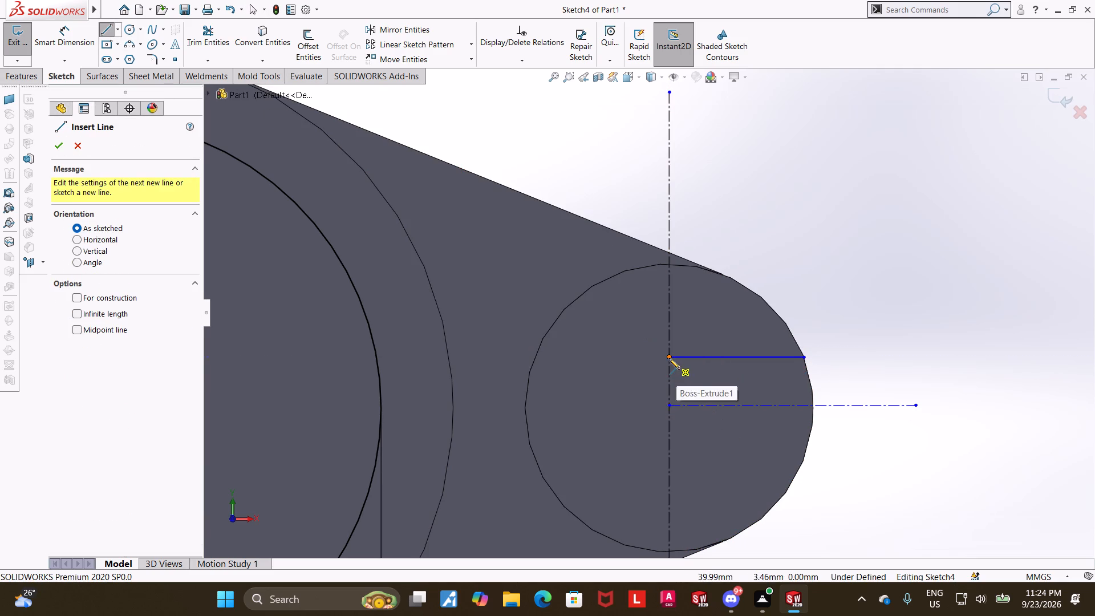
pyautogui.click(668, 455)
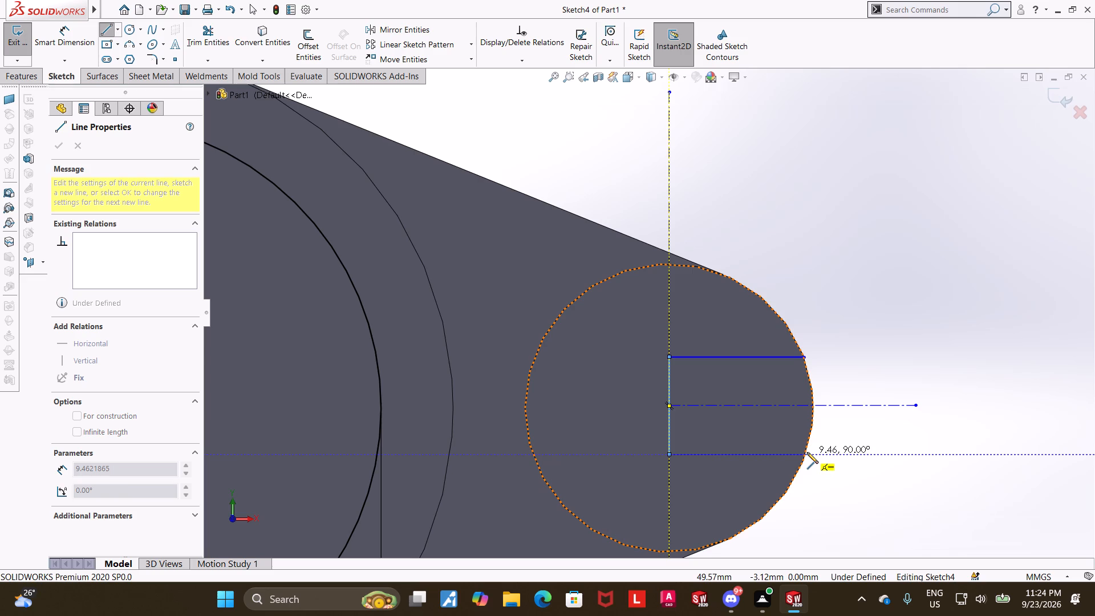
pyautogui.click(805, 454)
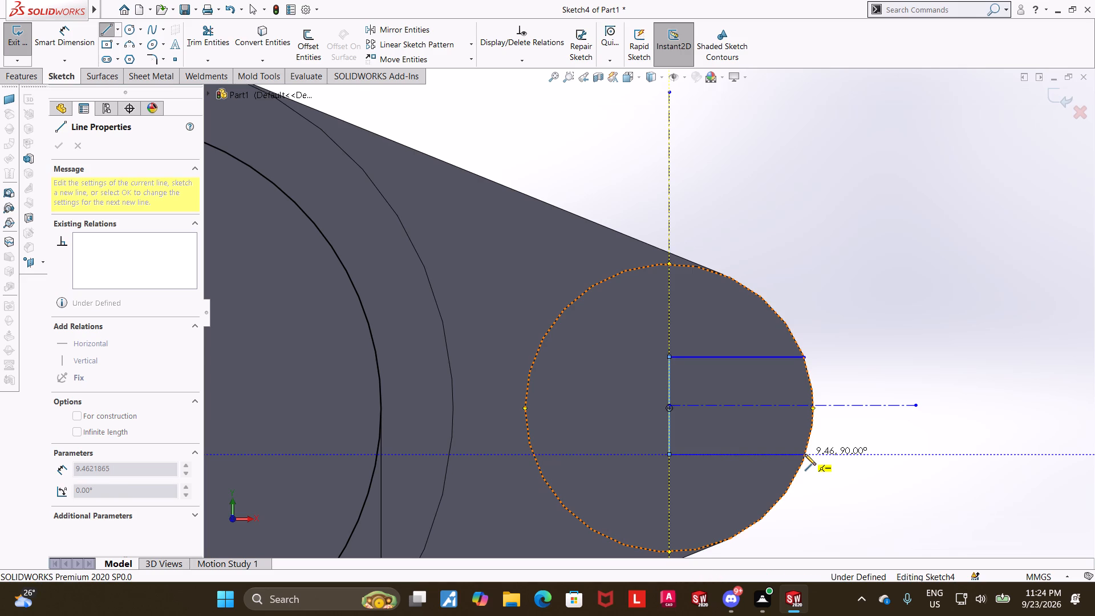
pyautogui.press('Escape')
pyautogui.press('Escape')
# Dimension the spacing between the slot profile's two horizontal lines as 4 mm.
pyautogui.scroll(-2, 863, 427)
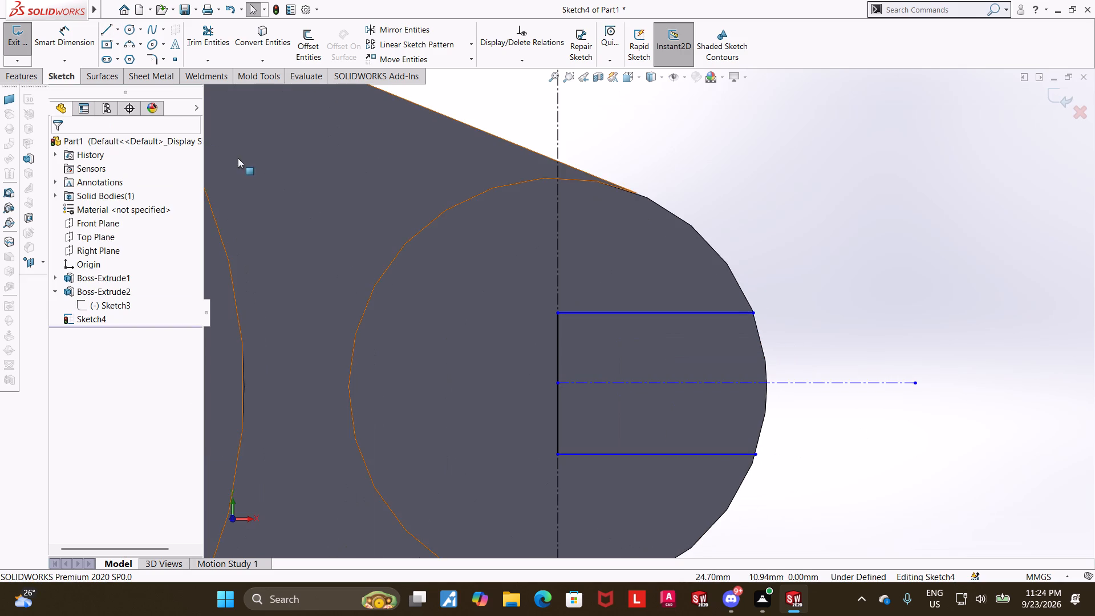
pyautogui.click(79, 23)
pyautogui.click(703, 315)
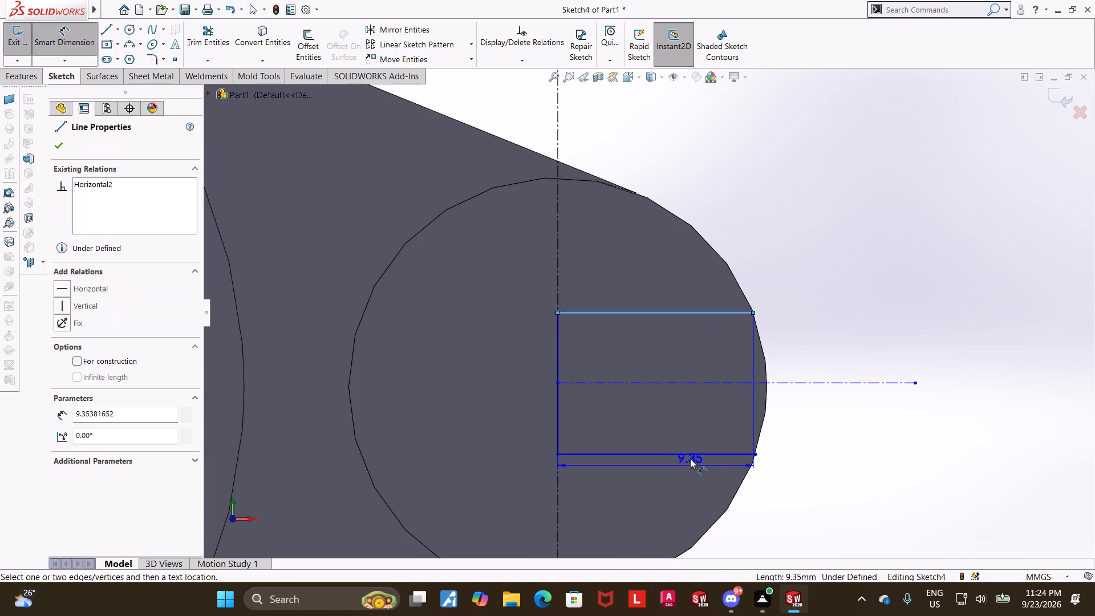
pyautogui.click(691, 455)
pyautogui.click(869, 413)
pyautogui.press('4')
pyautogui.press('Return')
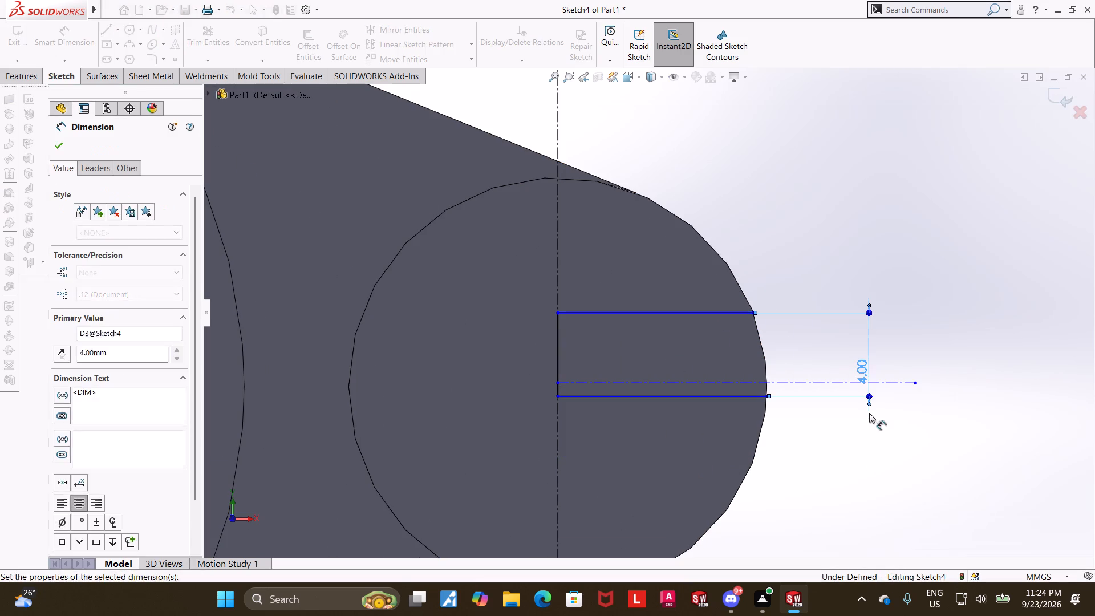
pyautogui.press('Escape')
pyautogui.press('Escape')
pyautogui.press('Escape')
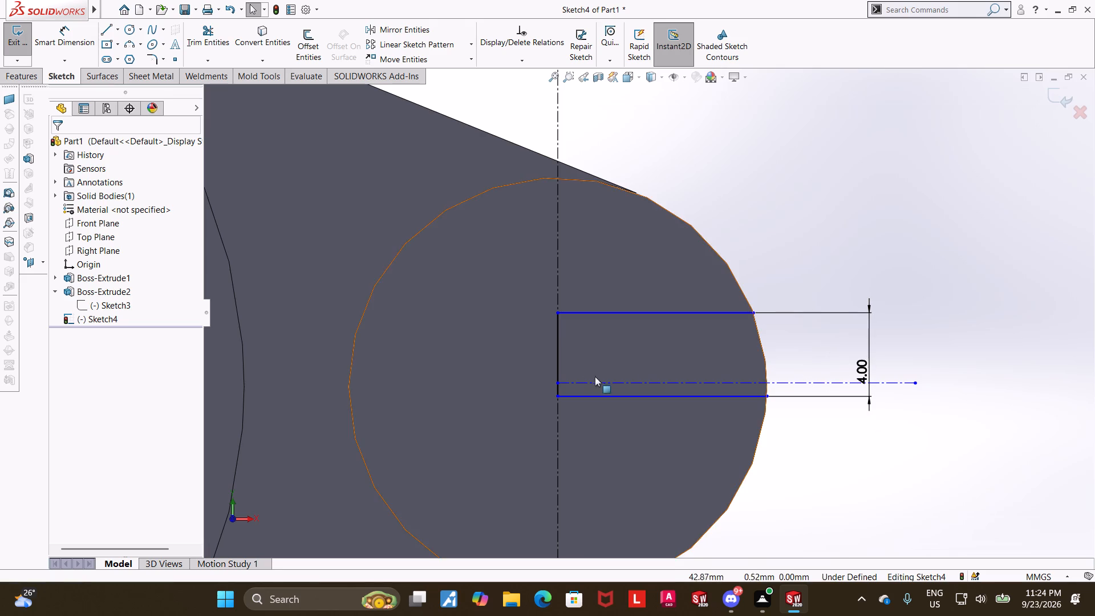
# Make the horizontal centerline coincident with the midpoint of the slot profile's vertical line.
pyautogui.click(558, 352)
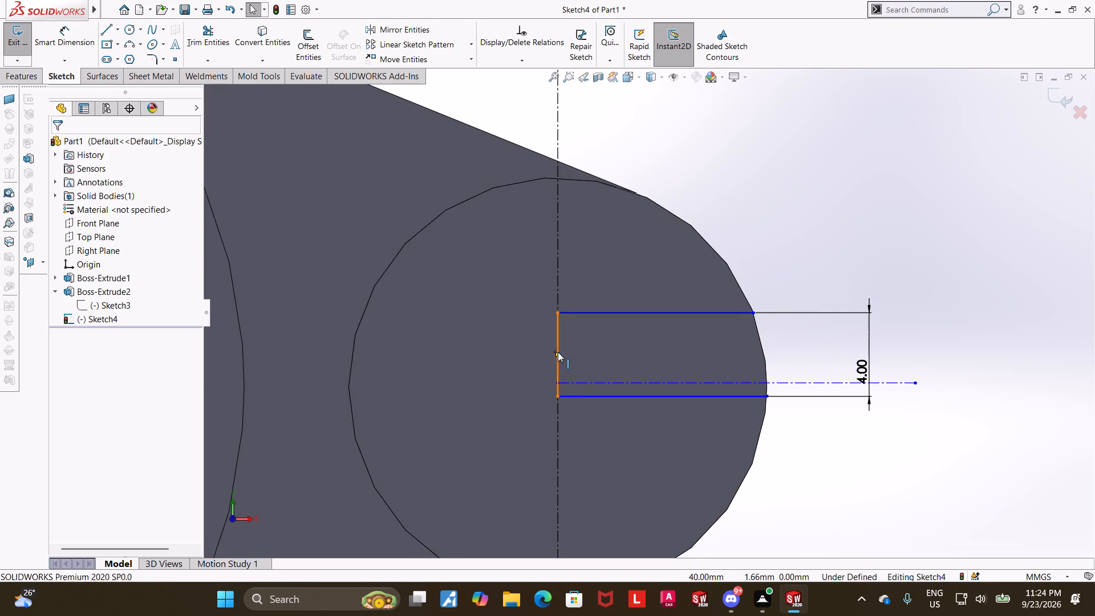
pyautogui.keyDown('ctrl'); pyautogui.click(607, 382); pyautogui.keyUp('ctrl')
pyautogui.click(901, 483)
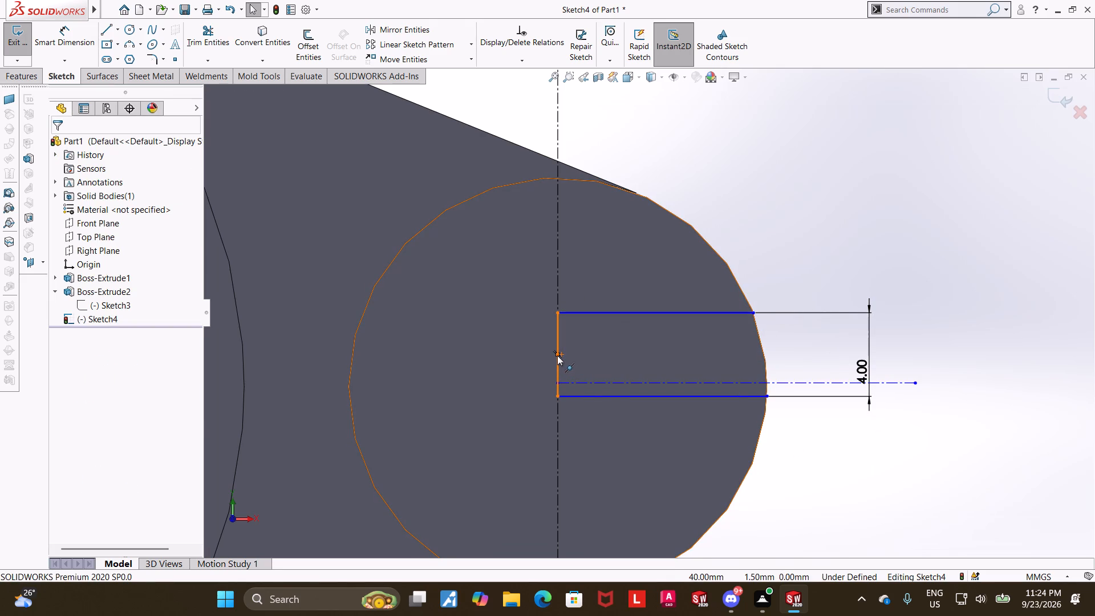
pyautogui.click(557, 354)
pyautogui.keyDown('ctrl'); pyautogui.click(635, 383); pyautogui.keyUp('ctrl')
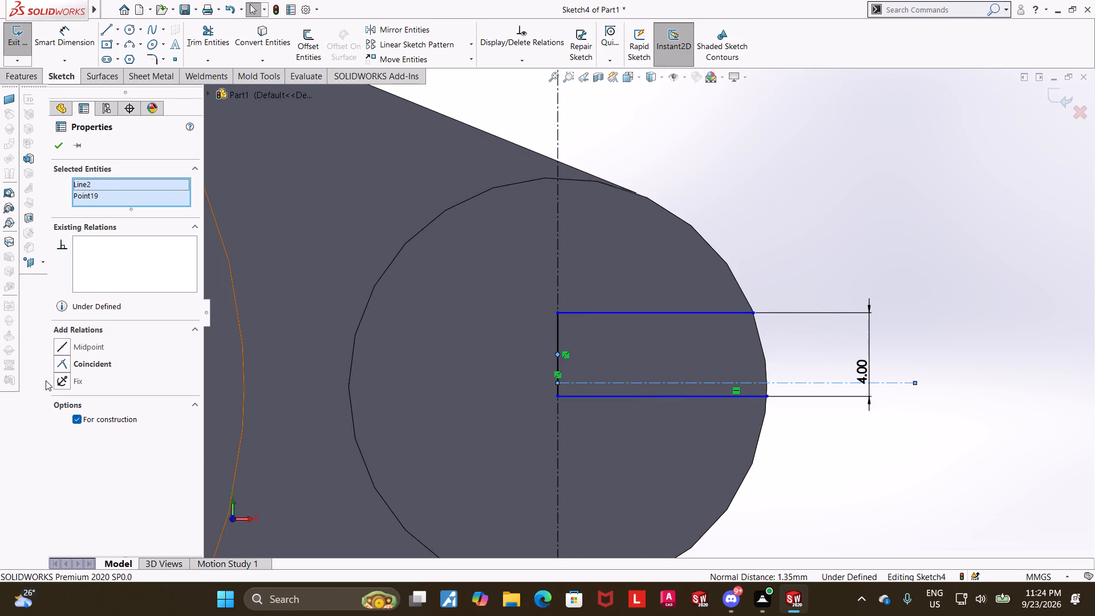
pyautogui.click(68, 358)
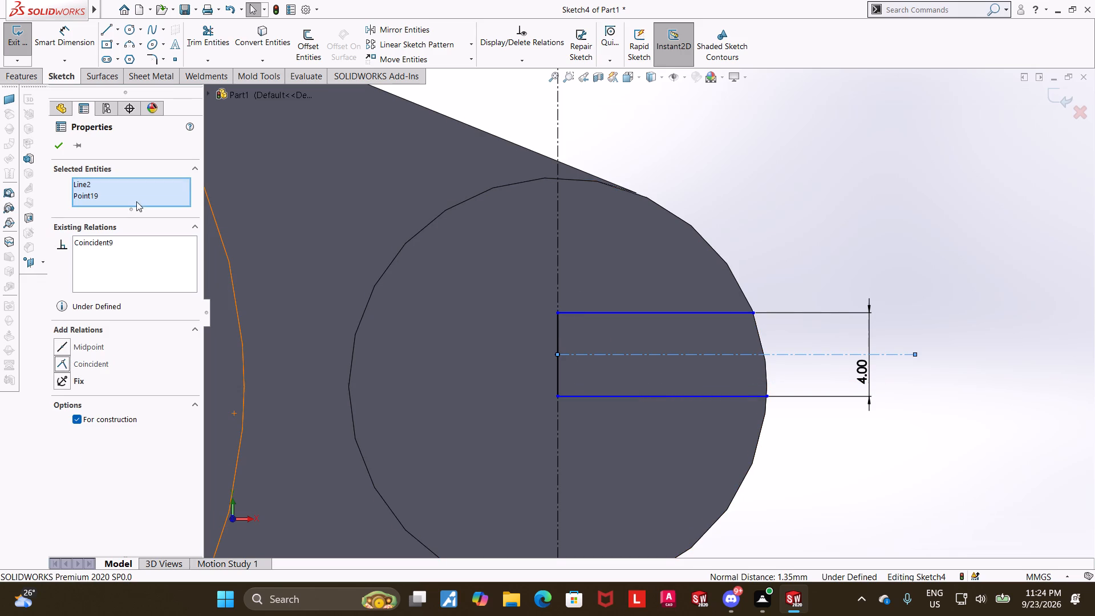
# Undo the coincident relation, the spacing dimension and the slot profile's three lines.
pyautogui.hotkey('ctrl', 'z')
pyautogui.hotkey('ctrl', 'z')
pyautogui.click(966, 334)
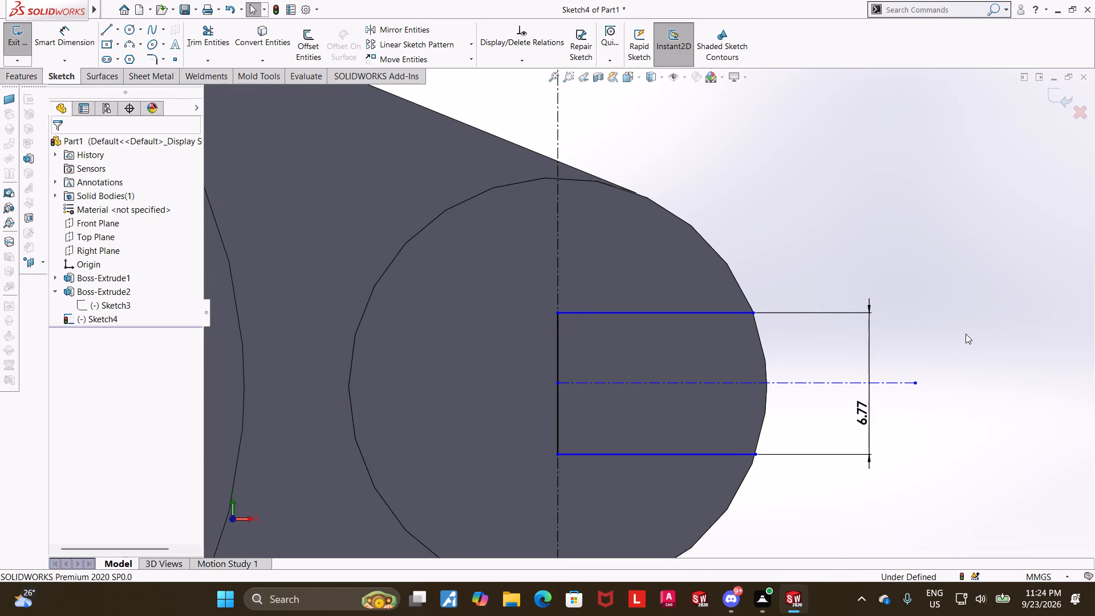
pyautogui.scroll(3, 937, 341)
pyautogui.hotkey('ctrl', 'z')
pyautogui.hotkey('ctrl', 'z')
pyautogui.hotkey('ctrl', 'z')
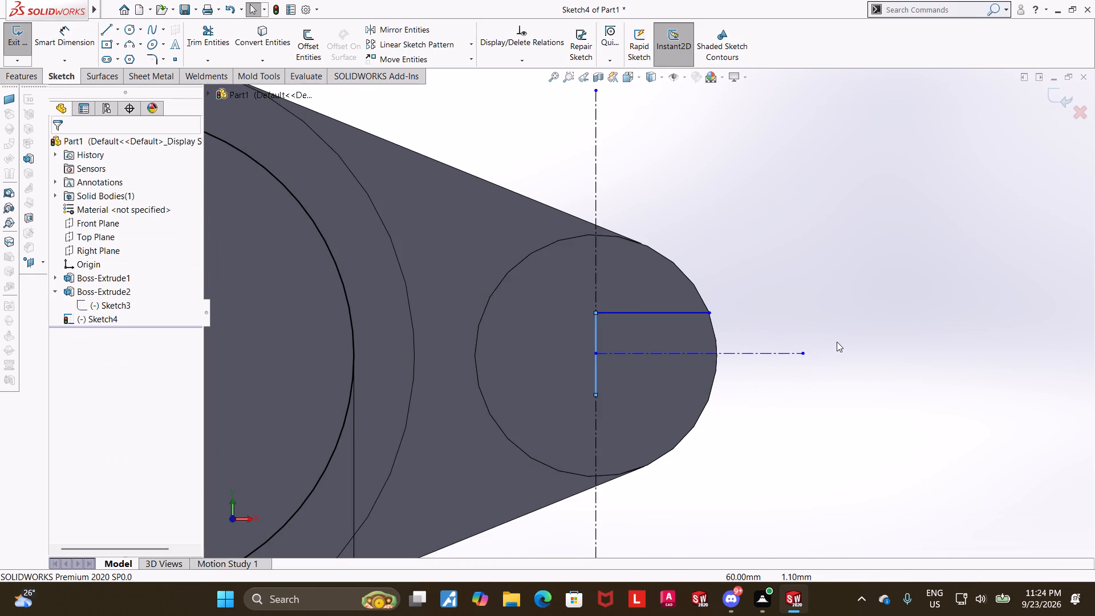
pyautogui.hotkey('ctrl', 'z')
# Delete the short horizontal centerline on the 20 mm cylinder.
pyautogui.rightClick(659, 352)
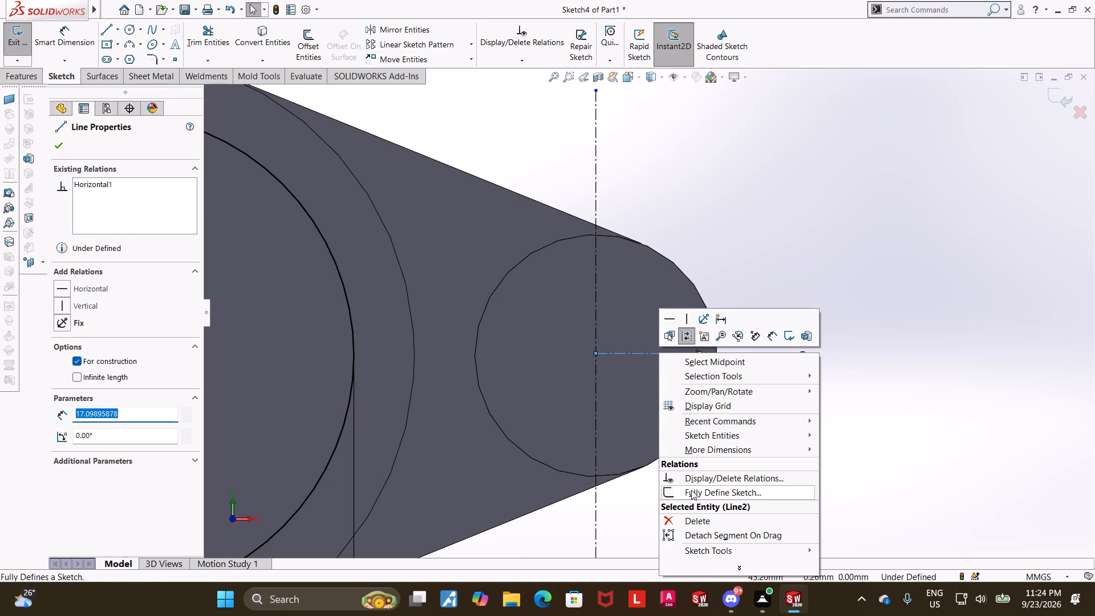
pyautogui.click(679, 518)
# Draw a horizontal centerline about 71 mm long from the origin through the 20 mm cylinder and past its outer edge.
pyautogui.scroll(3, 732, 440)
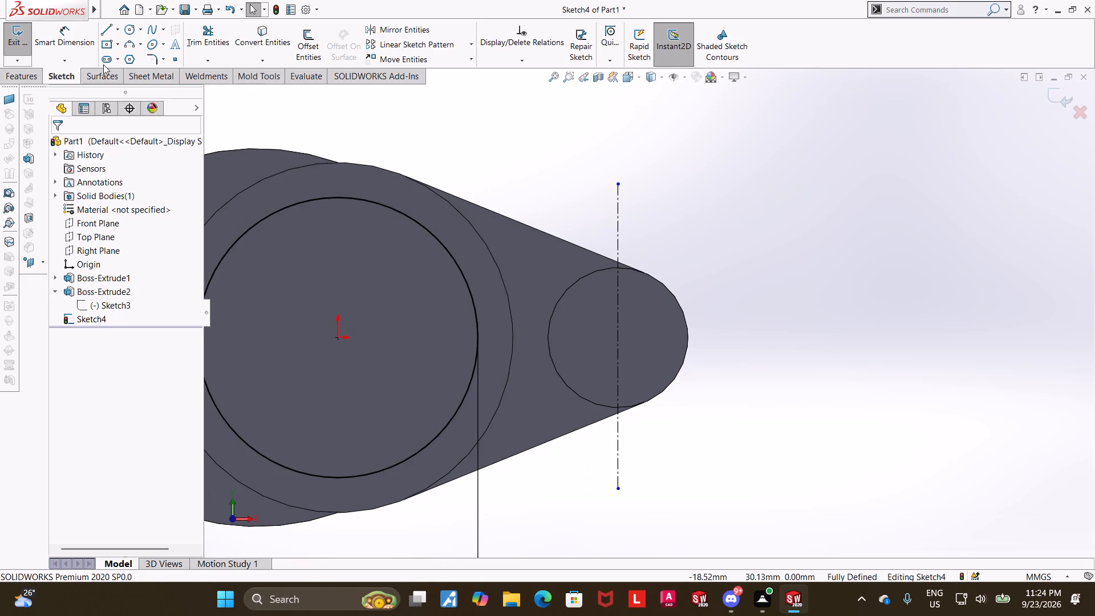
pyautogui.click(117, 32)
pyautogui.click(124, 59)
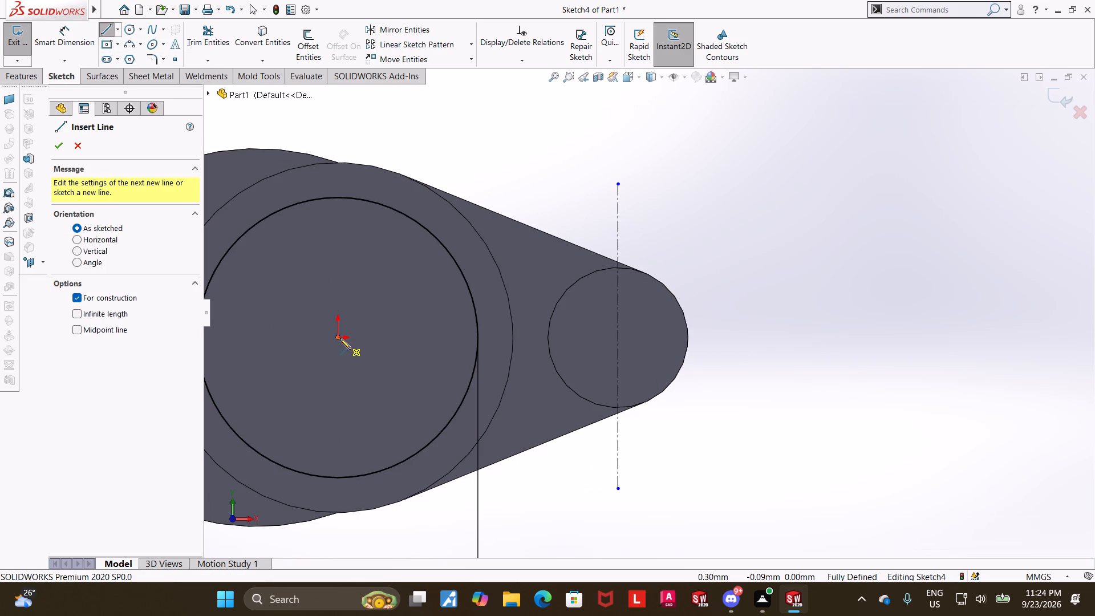
pyautogui.click(338, 339)
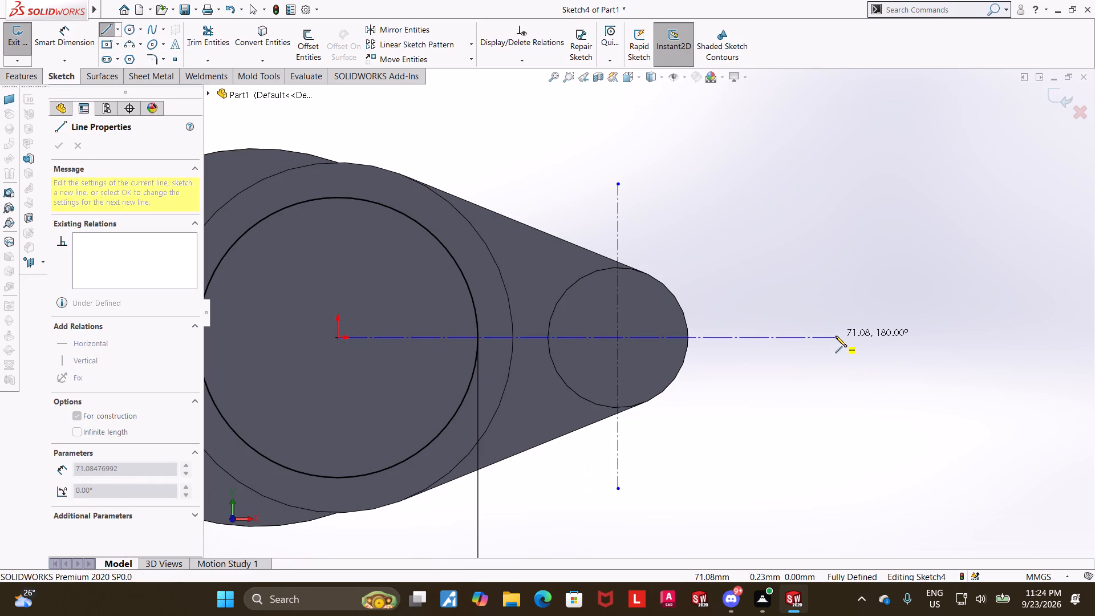
pyautogui.click(836, 336)
pyautogui.press('Escape')
pyautogui.press('Escape')
pyautogui.press('Escape')
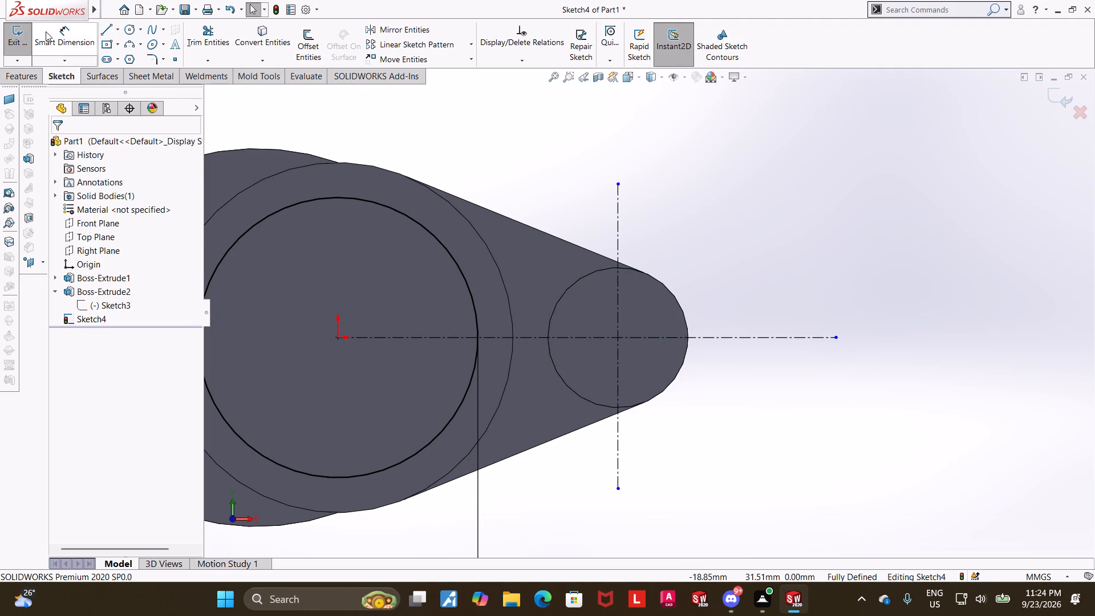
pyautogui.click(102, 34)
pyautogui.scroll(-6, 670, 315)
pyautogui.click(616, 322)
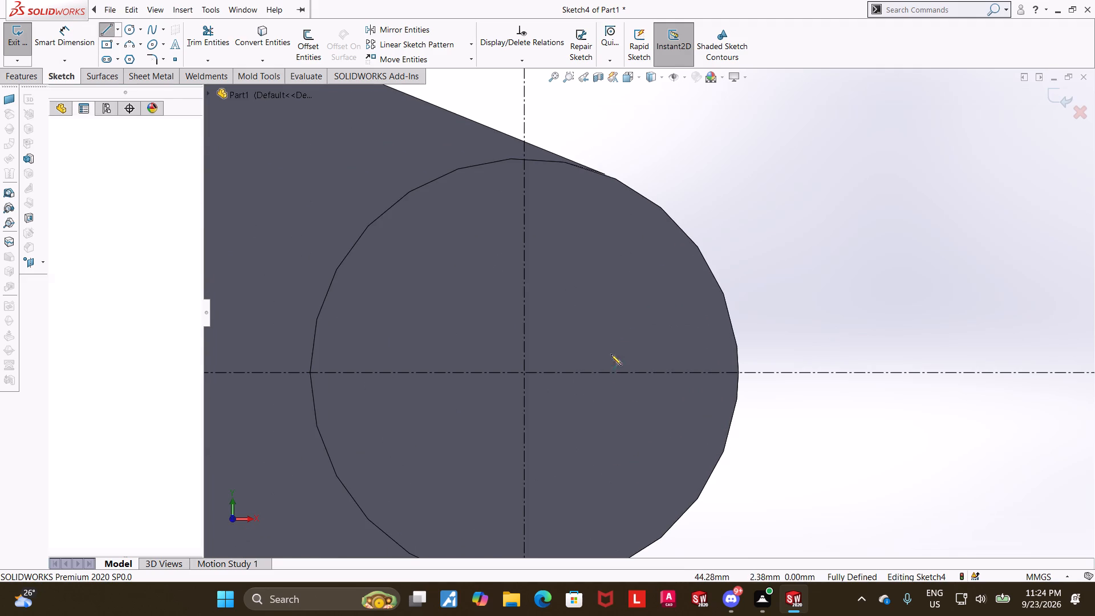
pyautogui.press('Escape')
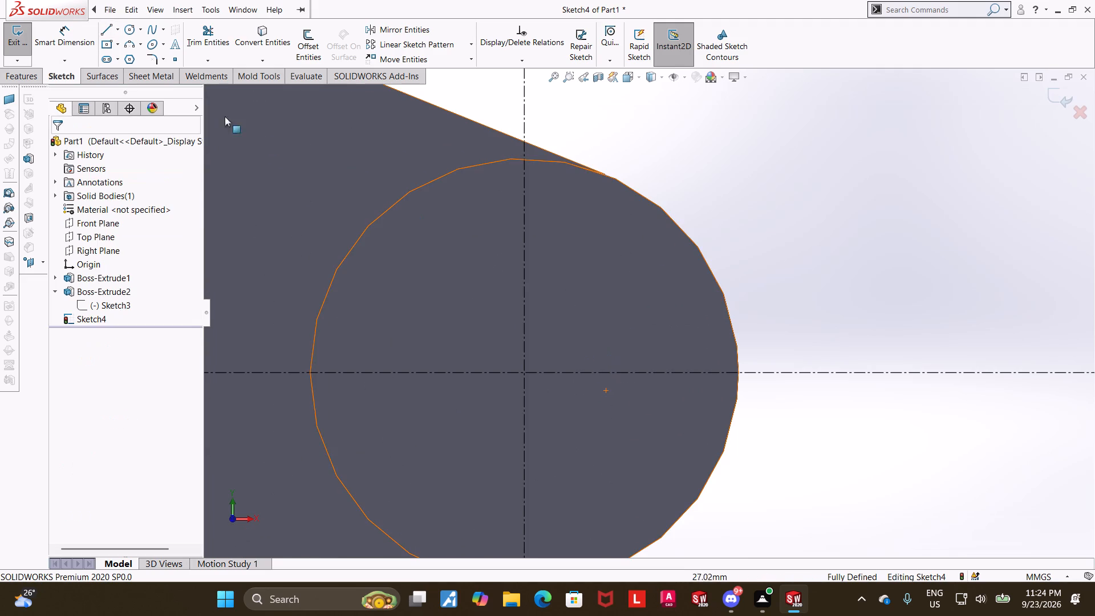
# Draw an open slot profile with a vertical line about 4 mm long beside the vertical centerline and two horizontal lines about 9 mm to the cylinder's edge.
pyautogui.click(106, 29)
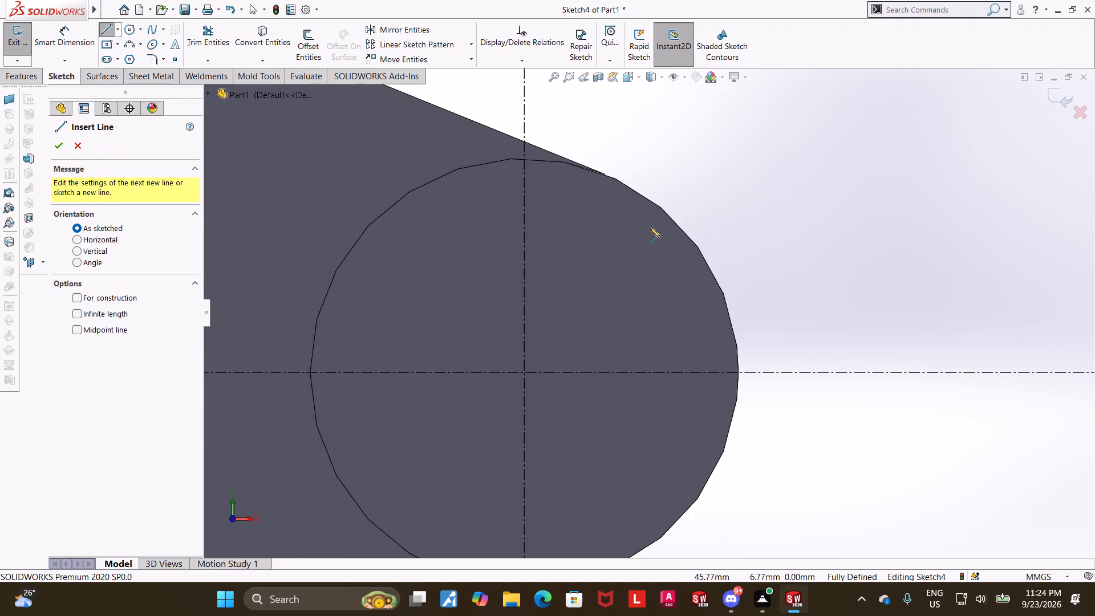
pyautogui.click(536, 324)
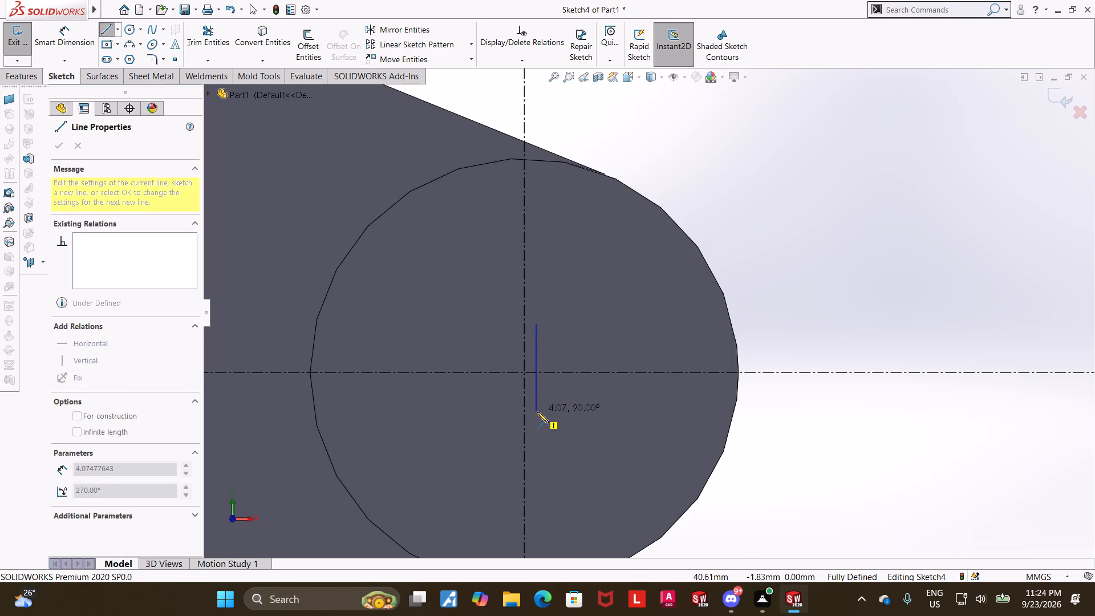
pyautogui.click(537, 412)
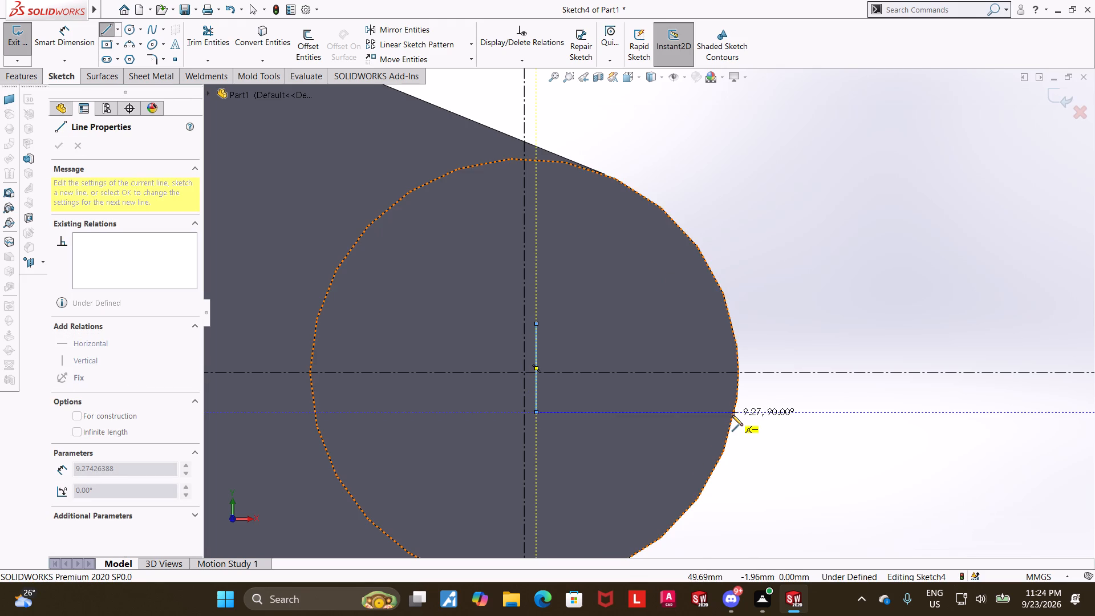
pyautogui.click(734, 410)
pyautogui.press('Escape')
pyautogui.press('Escape')
pyautogui.click(108, 30)
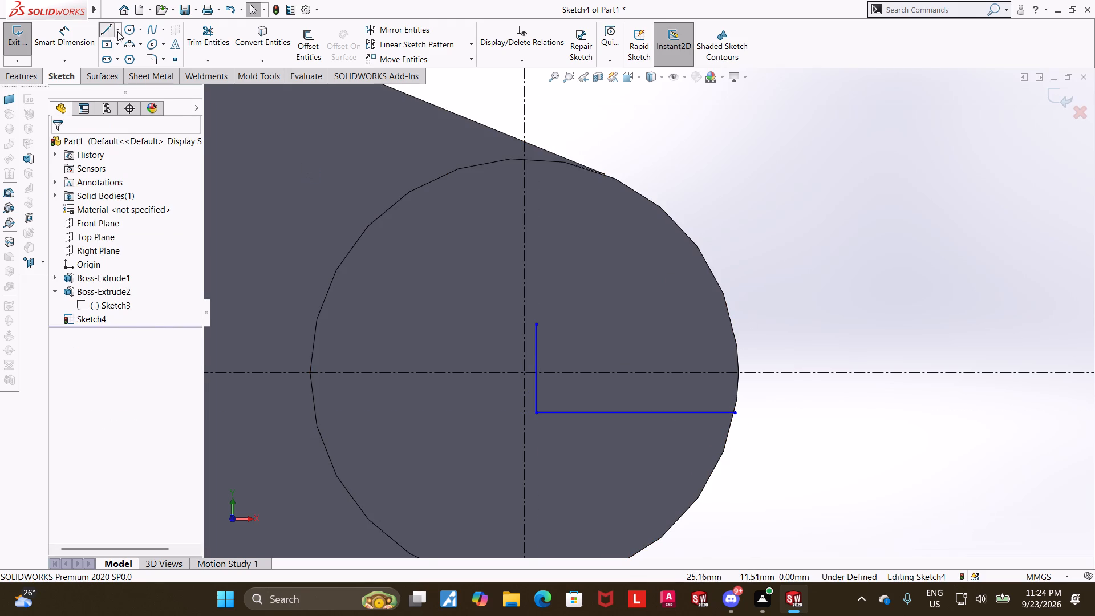
pyautogui.click(536, 323)
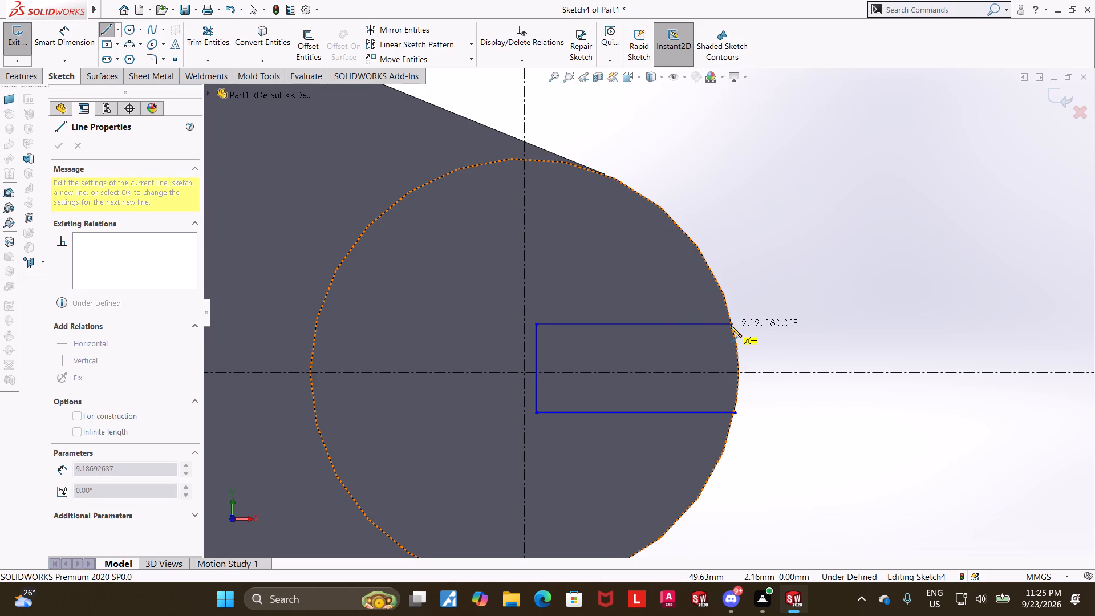
pyautogui.click(731, 326)
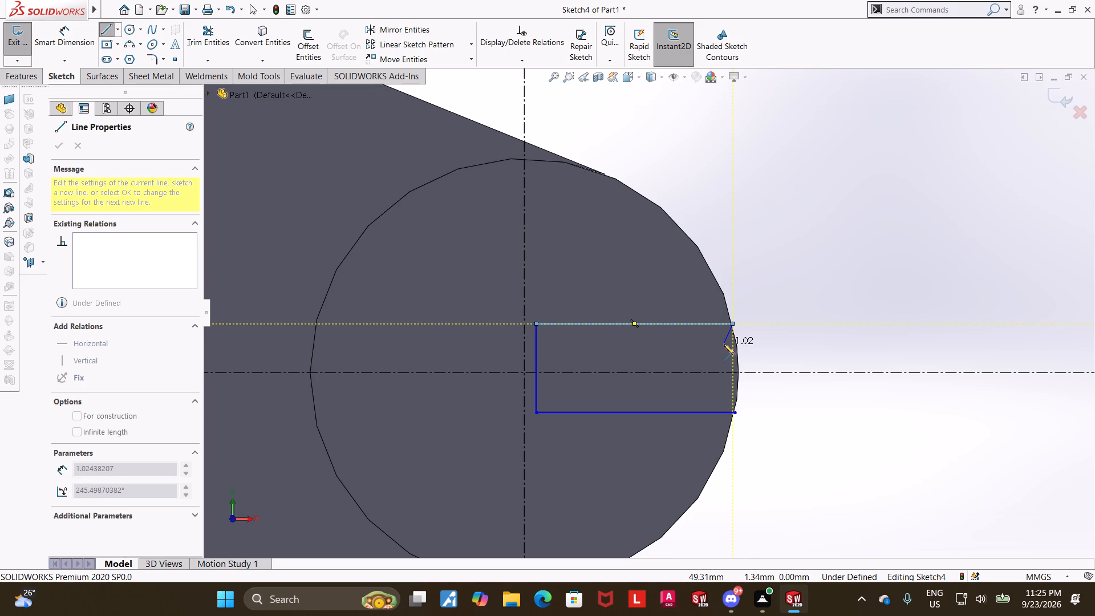
pyautogui.press('Escape')
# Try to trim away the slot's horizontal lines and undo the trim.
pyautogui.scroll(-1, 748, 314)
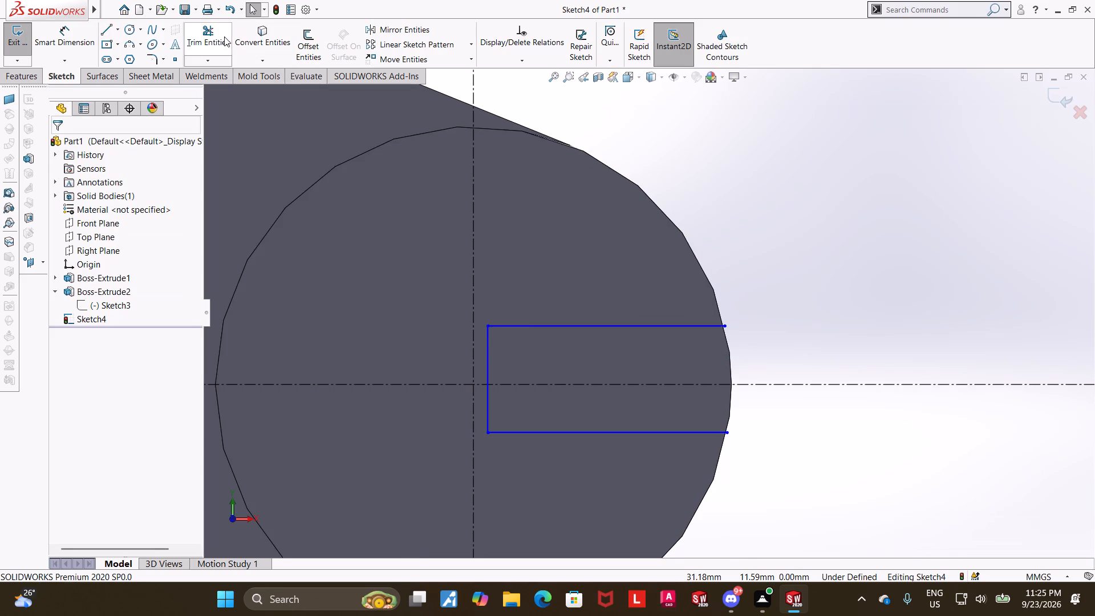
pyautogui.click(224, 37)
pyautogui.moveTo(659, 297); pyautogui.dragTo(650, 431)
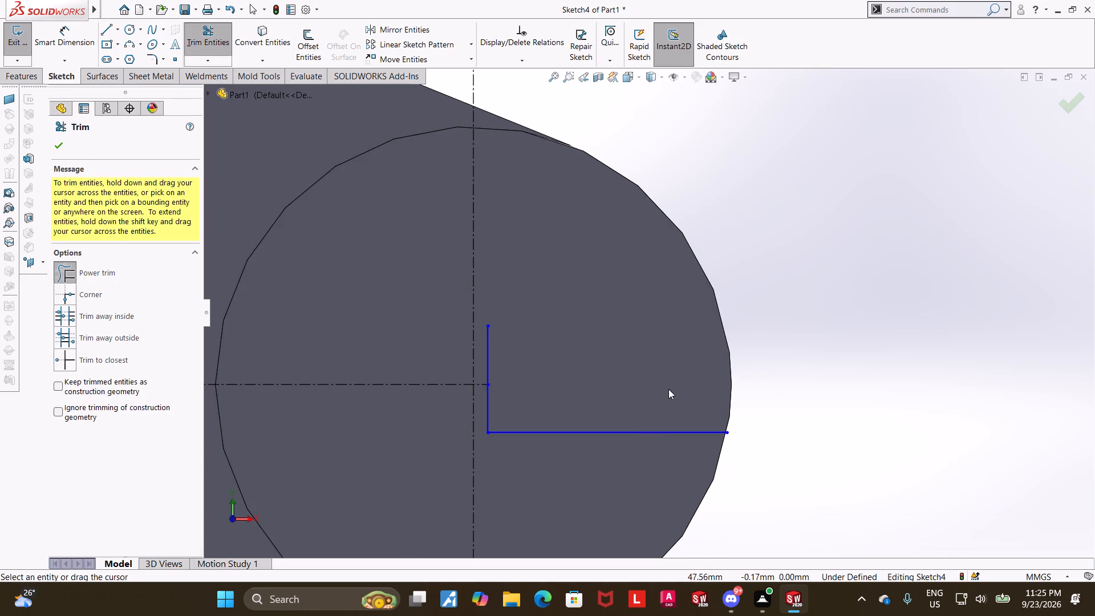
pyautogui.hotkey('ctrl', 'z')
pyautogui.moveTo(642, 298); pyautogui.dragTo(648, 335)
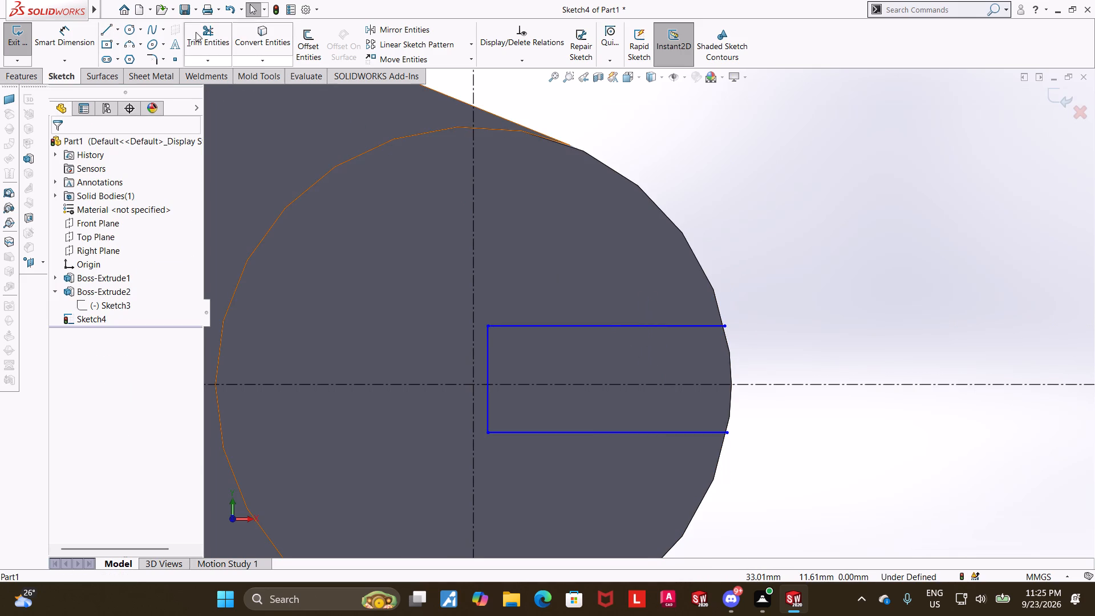
# Trim away the slot profile's upper and lower horizontal lines, leaving its vertical line and the centerlines.
pyautogui.click(213, 31)
pyautogui.moveTo(630, 258); pyautogui.dragTo(643, 340)
pyautogui.moveTo(639, 416); pyautogui.dragTo(630, 445)
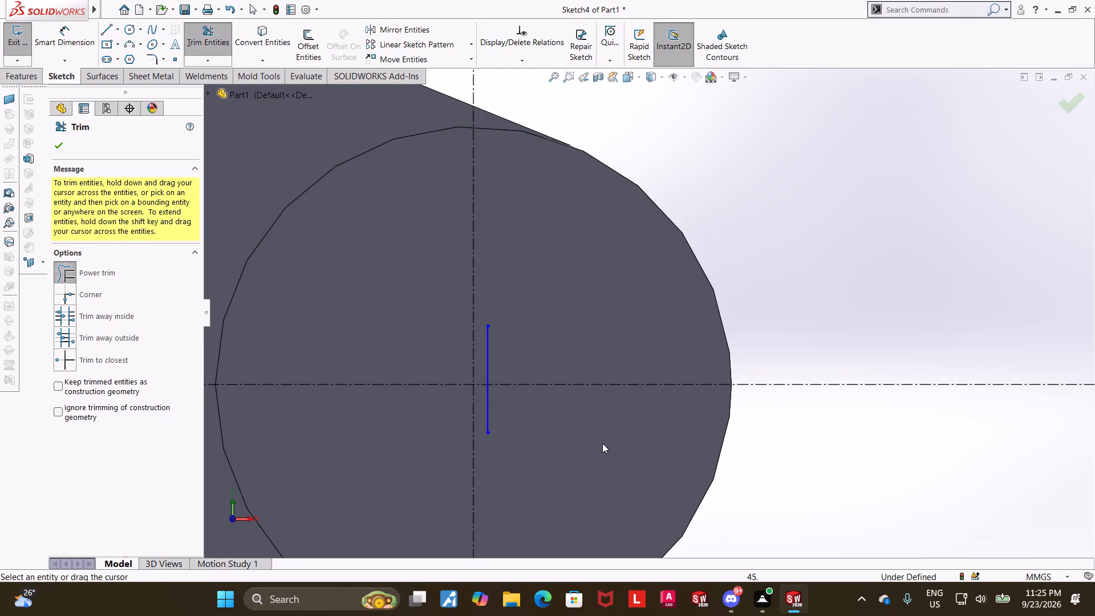
pyautogui.press('Escape')
# Draw a horizontal line about 8.5 mm outward from the vertical line's upper end, followed by a short upward diagonal to the cylinder's edge.
pyautogui.click(104, 28)
pyautogui.click(488, 325)
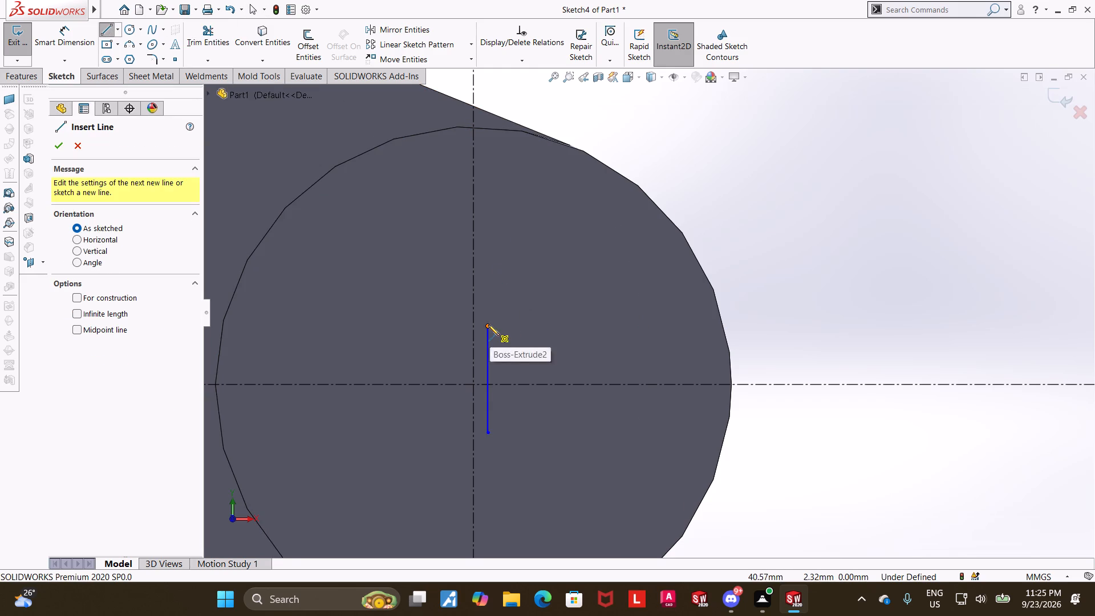
pyautogui.click(707, 325)
pyautogui.click(720, 311)
pyautogui.press('Escape')
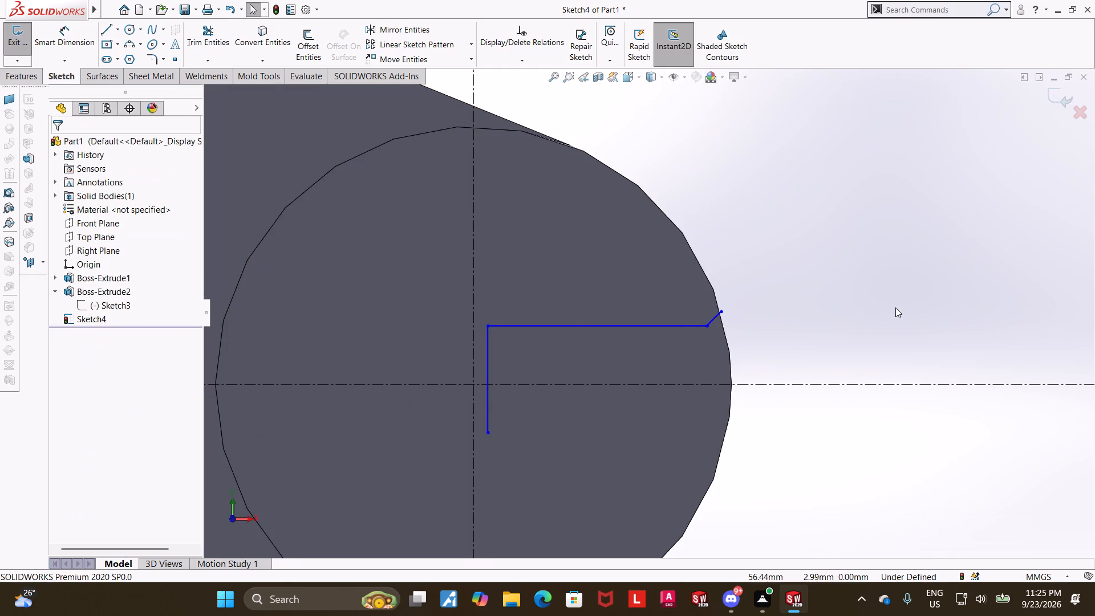
# Draw a horizontal line about 8.5 mm outward from the vertical line's lower end, followed by a short downward diagonal about 0.8 mm long.
pyautogui.press('Escape')
pyautogui.press('Escape')
pyautogui.click(115, 23)
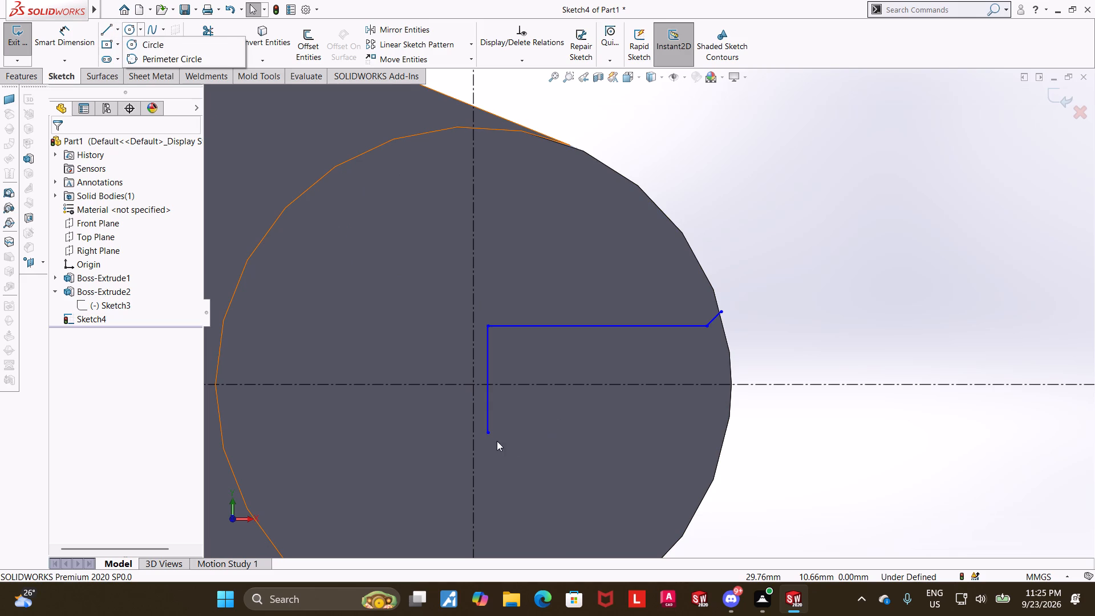
pyautogui.click(112, 44)
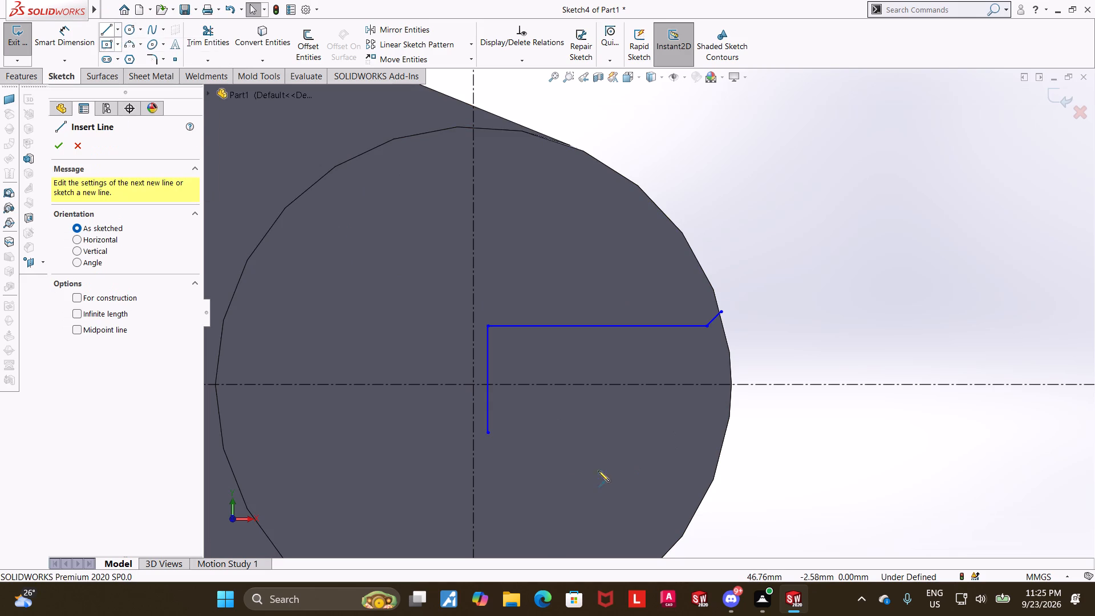
pyautogui.click(490, 433)
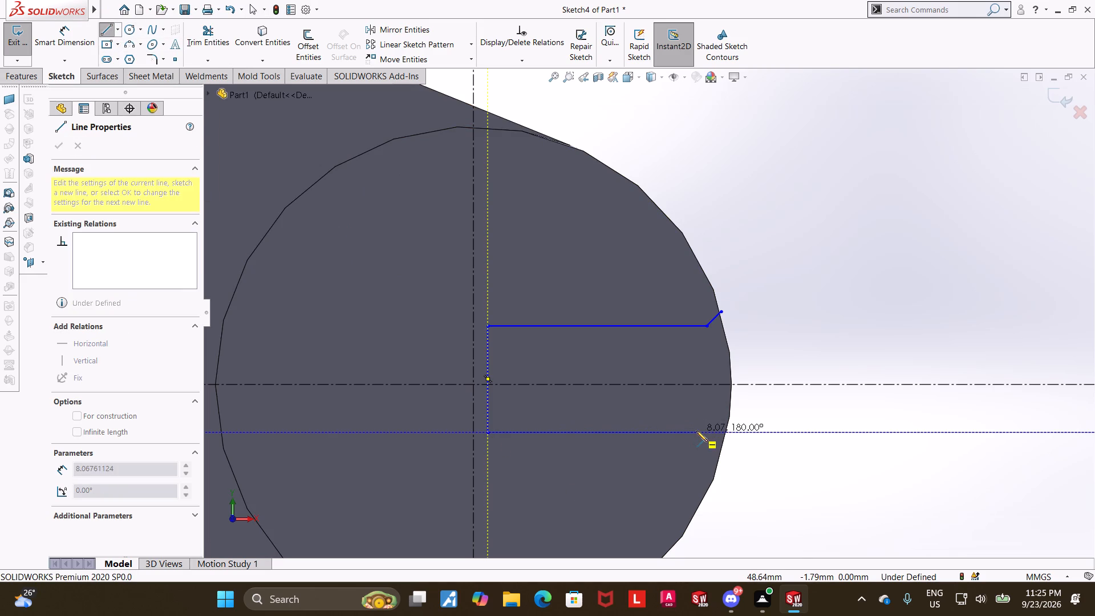
pyautogui.click(704, 432)
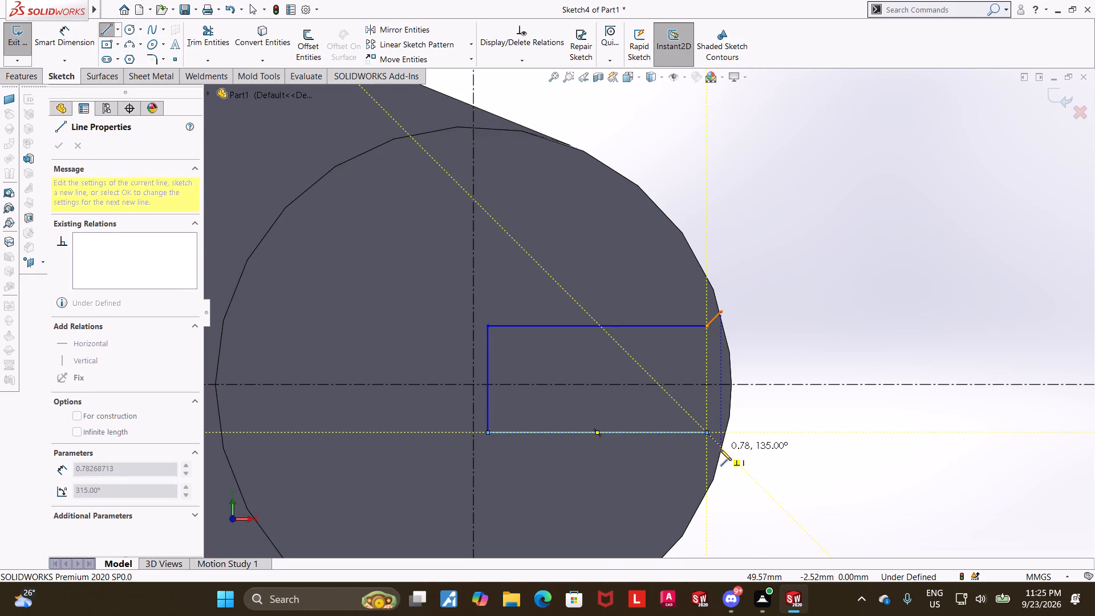
pyautogui.click(721, 449)
pyautogui.press('Escape')
pyautogui.press('Escape')
pyautogui.press('Escape')
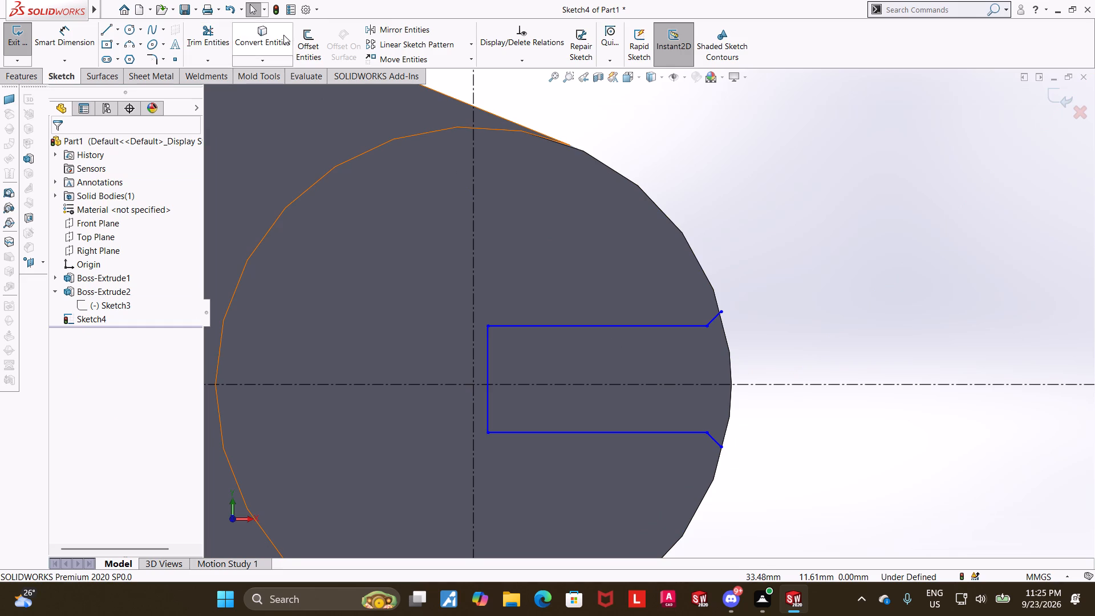
# Convert the 20 mm cylinder's circular edge into a sketch entity.
pyautogui.click(264, 35)
pyautogui.click(661, 210)
pyautogui.scroll(2, 834, 241)
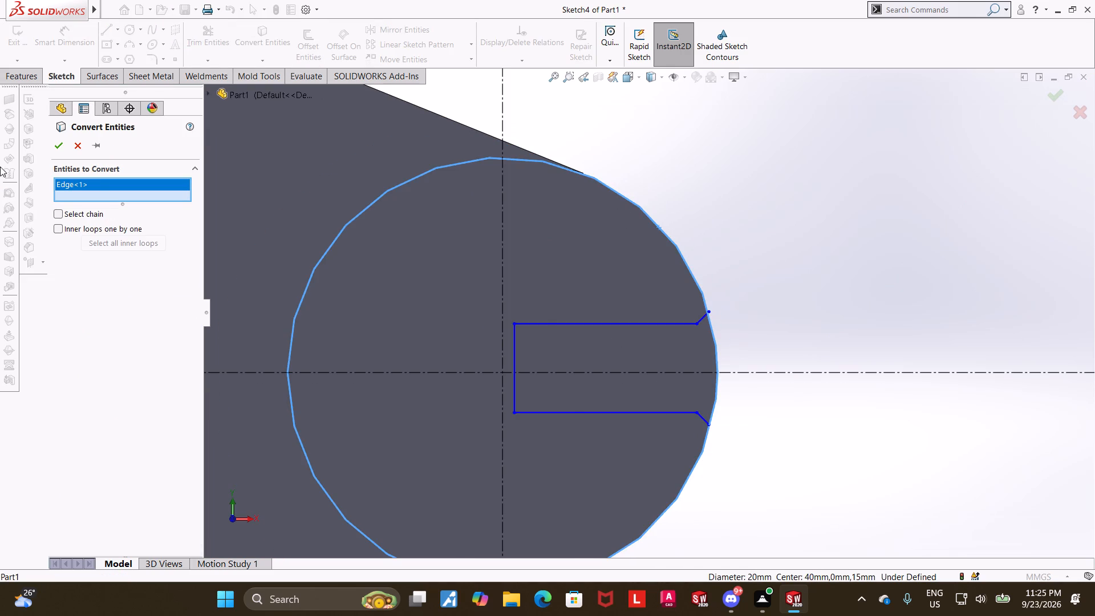
pyautogui.click(59, 143)
# Trim away the converted circle's upper portions, down to the slot's upper diagonal.
pyautogui.click(215, 30)
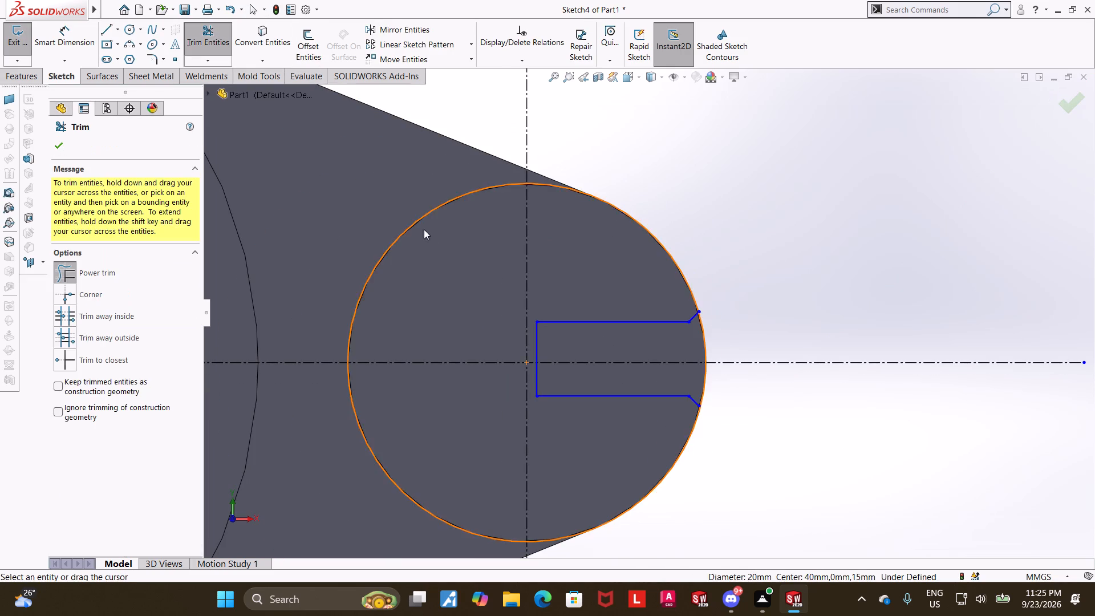
pyautogui.moveTo(440, 249); pyautogui.dragTo(374, 184)
pyautogui.moveTo(563, 226); pyautogui.dragTo(586, 138)
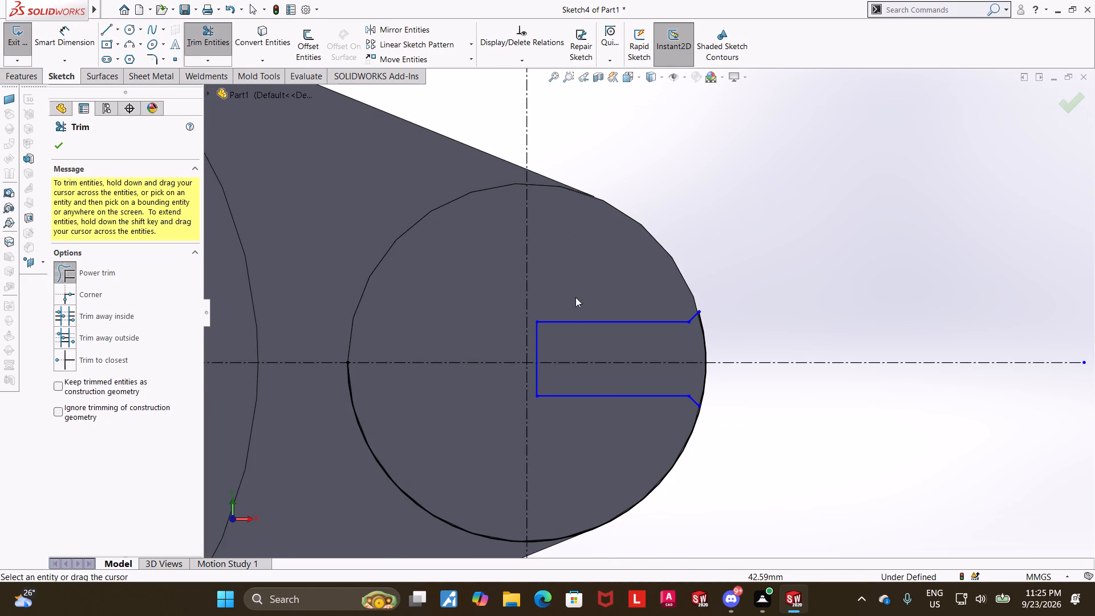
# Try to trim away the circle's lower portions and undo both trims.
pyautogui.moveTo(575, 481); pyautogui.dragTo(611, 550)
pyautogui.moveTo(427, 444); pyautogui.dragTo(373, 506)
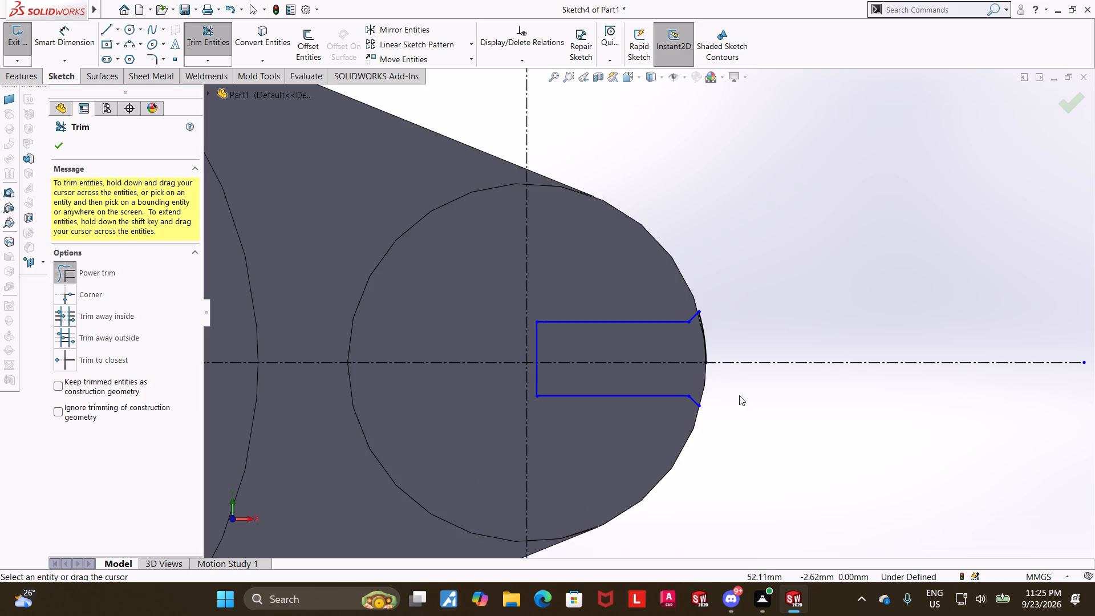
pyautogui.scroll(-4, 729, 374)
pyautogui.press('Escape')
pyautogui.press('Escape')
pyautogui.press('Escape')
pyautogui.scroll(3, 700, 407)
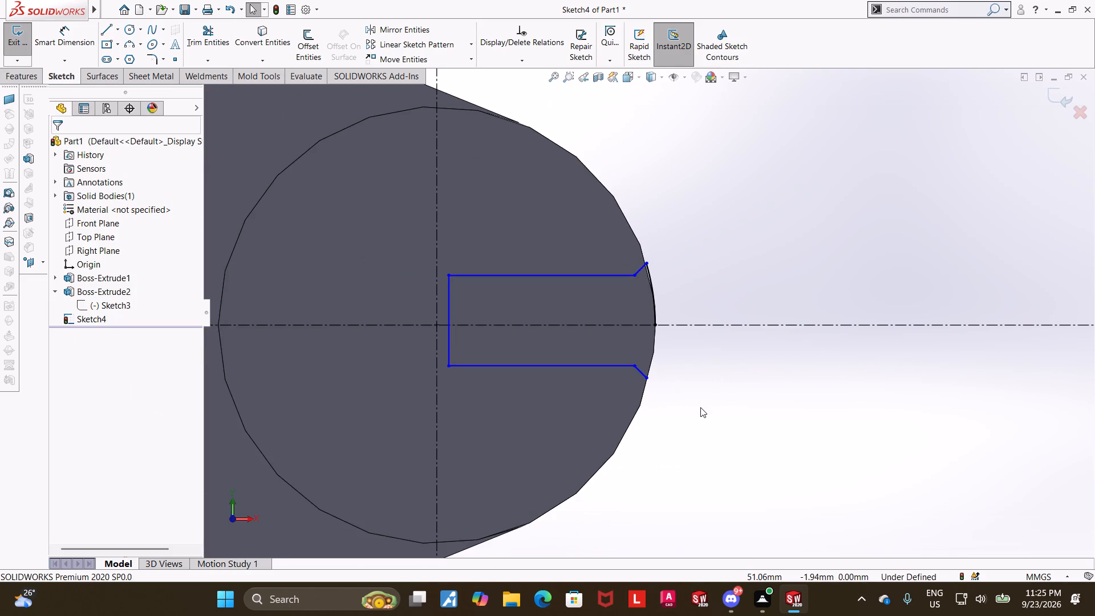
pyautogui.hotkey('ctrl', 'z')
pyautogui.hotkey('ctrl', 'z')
# Make the lower diagonal's outer endpoint coincident with the converted arc.
pyautogui.scroll(-2, 667, 345)
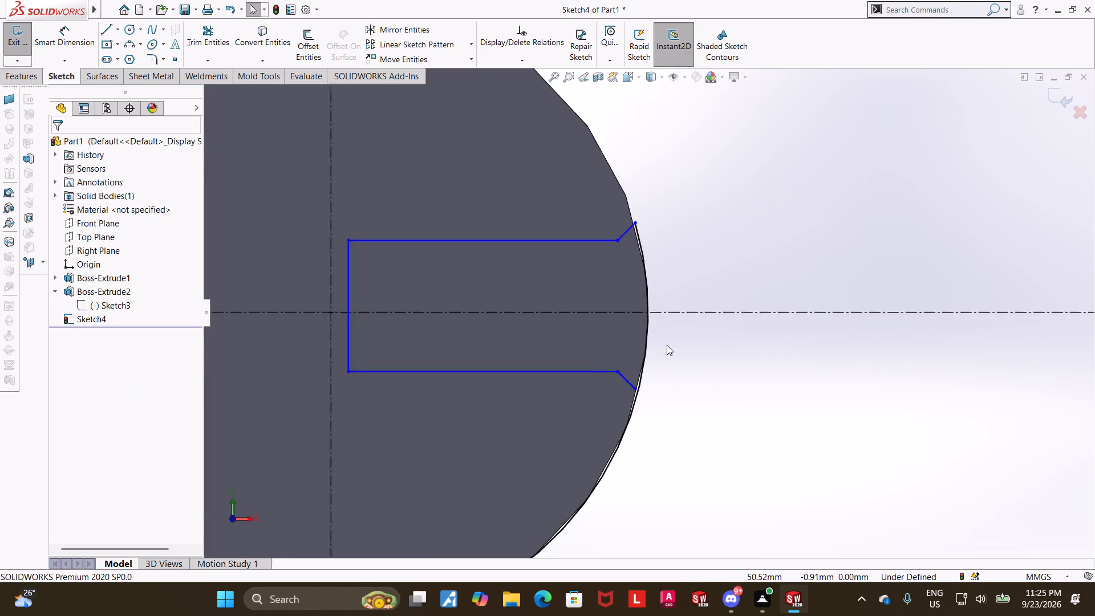
pyautogui.scroll(-1, 667, 345)
pyautogui.press('Escape')
pyautogui.scroll(-2, 640, 364)
pyautogui.press('Escape')
pyautogui.press('Escape')
pyautogui.click(628, 410)
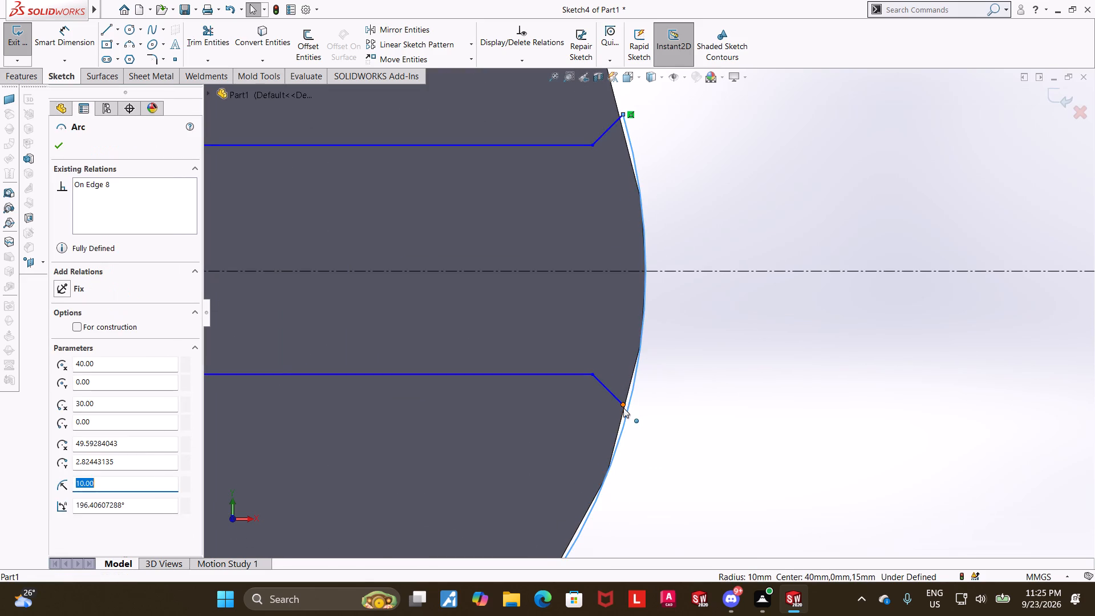
pyautogui.keyDown('ctrl'); pyautogui.click(623, 407); pyautogui.keyUp('ctrl')
pyautogui.click(62, 383)
pyautogui.scroll(2, 591, 259)
pyautogui.scroll(-5, 618, 167)
pyautogui.click(686, 250)
# Trim away the remaining lower arc portions, keeping only the arc that closes the slot between the two diagonals.
pyautogui.scroll(12, 691, 266)
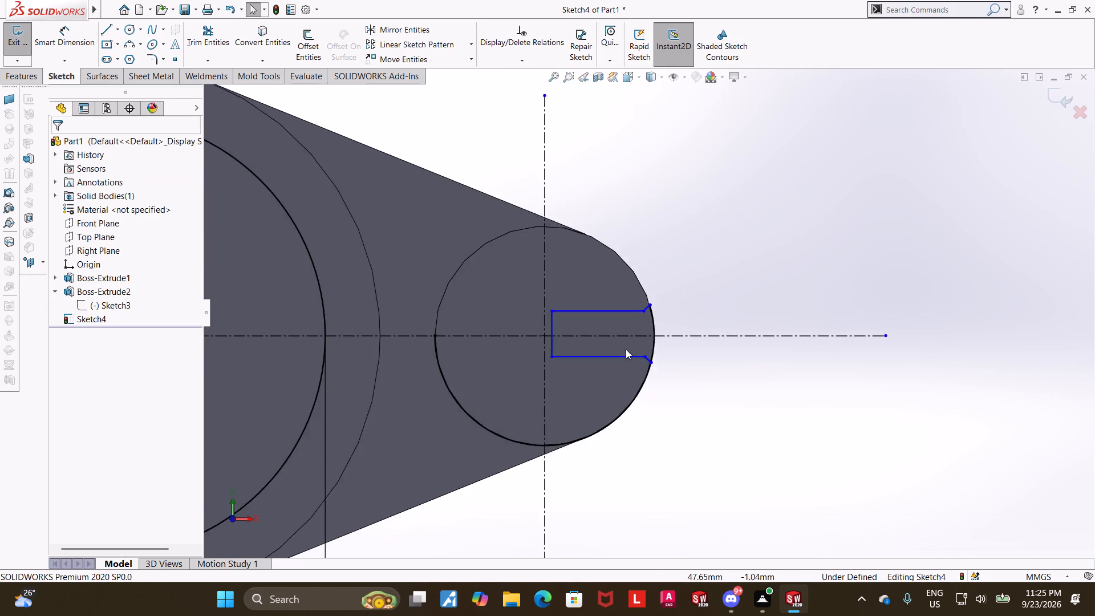
pyautogui.scroll(-3, 618, 354)
pyautogui.click(190, 35)
pyautogui.moveTo(409, 380); pyautogui.dragTo(332, 453)
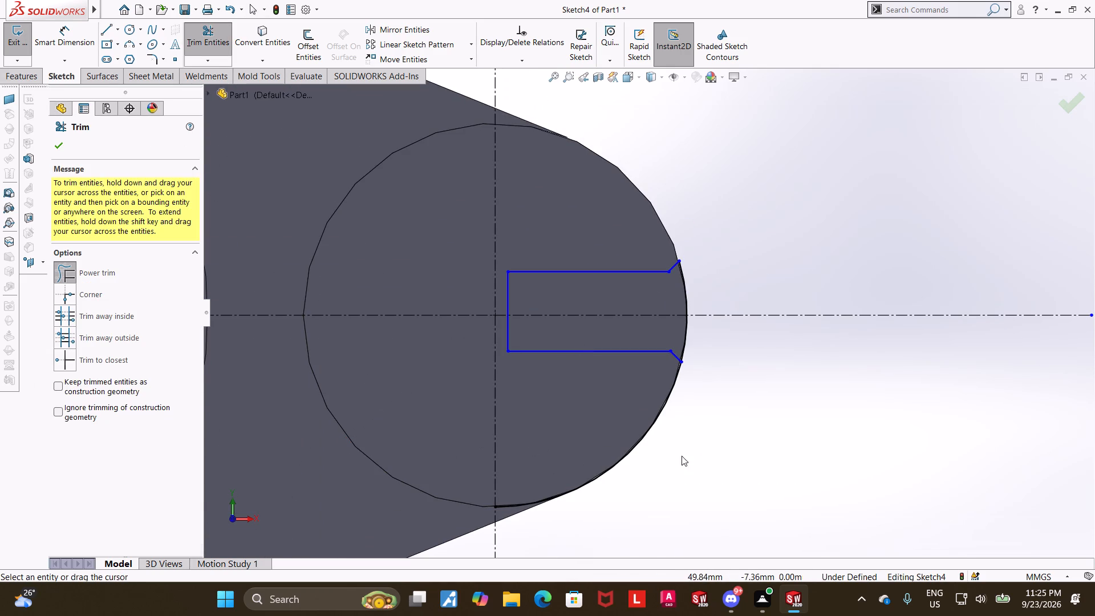
pyautogui.moveTo(559, 424); pyautogui.dragTo(668, 522)
pyautogui.scroll(2, 779, 388)
pyautogui.press('Escape')
pyautogui.press('Escape')
pyautogui.press('Escape')
pyautogui.scroll(-2, 614, 271)
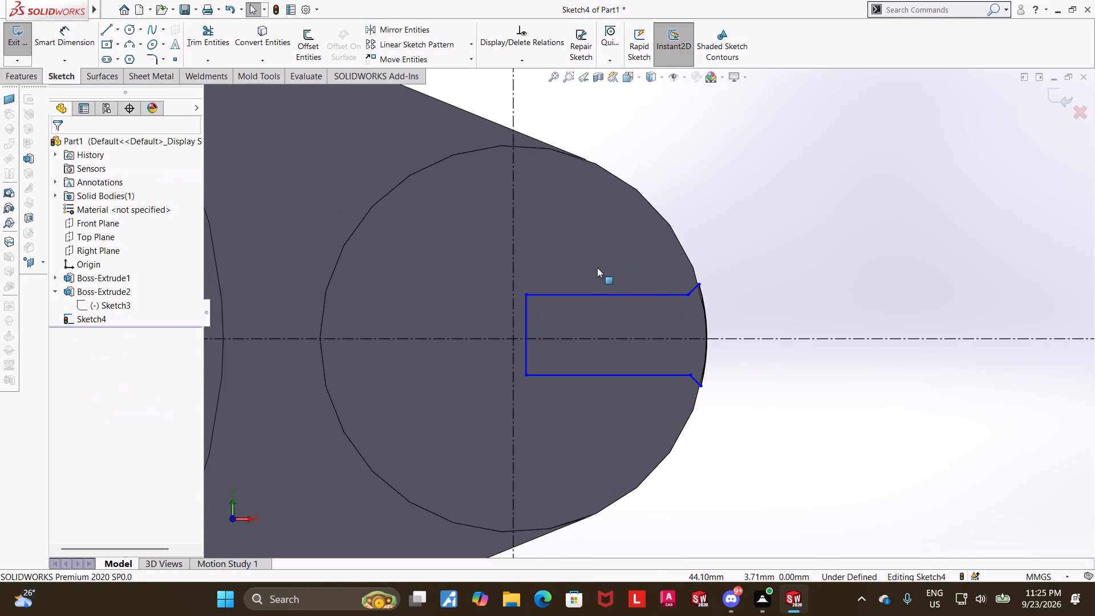
# Dimension the distance between the slot's two horizontal lines as 4 mm.
pyautogui.click(66, 37)
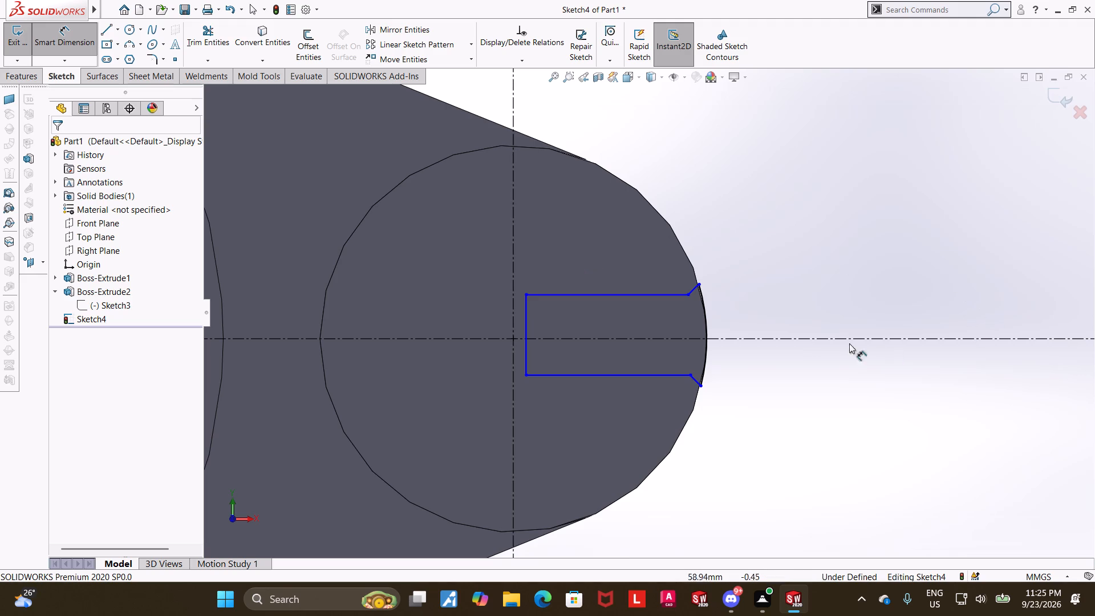
pyautogui.click(613, 295)
pyautogui.click(619, 374)
pyautogui.click(817, 375)
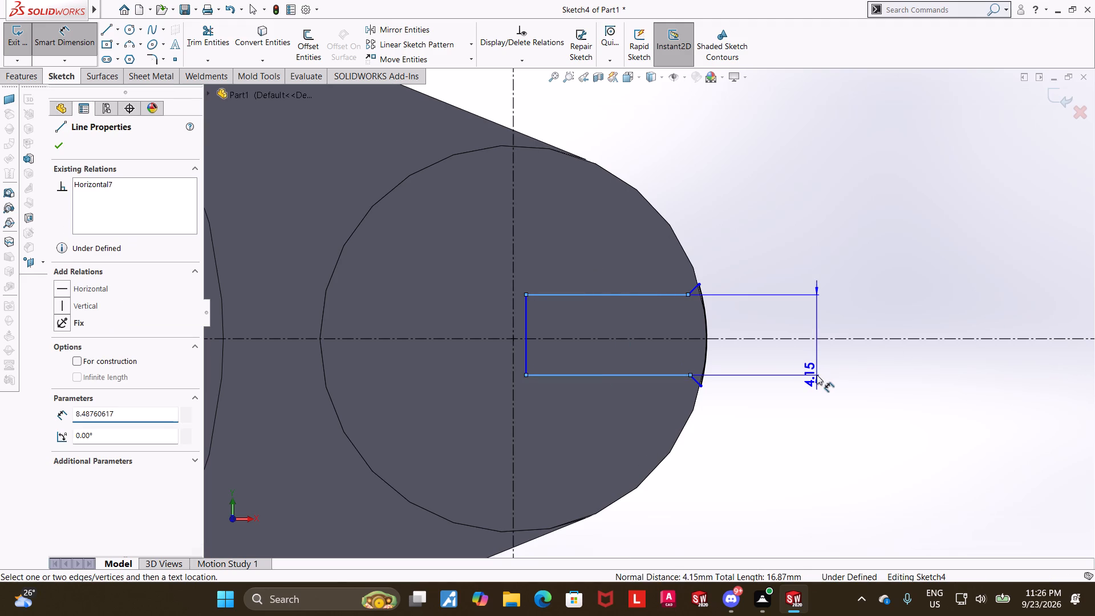
pyautogui.press('4')
pyautogui.press('Return')
pyautogui.press('Escape')
pyautogui.press('Escape')
# Make the midpoint of the slot's vertical line coincident with the horizontal centerline.
pyautogui.scroll(-2, 577, 337)
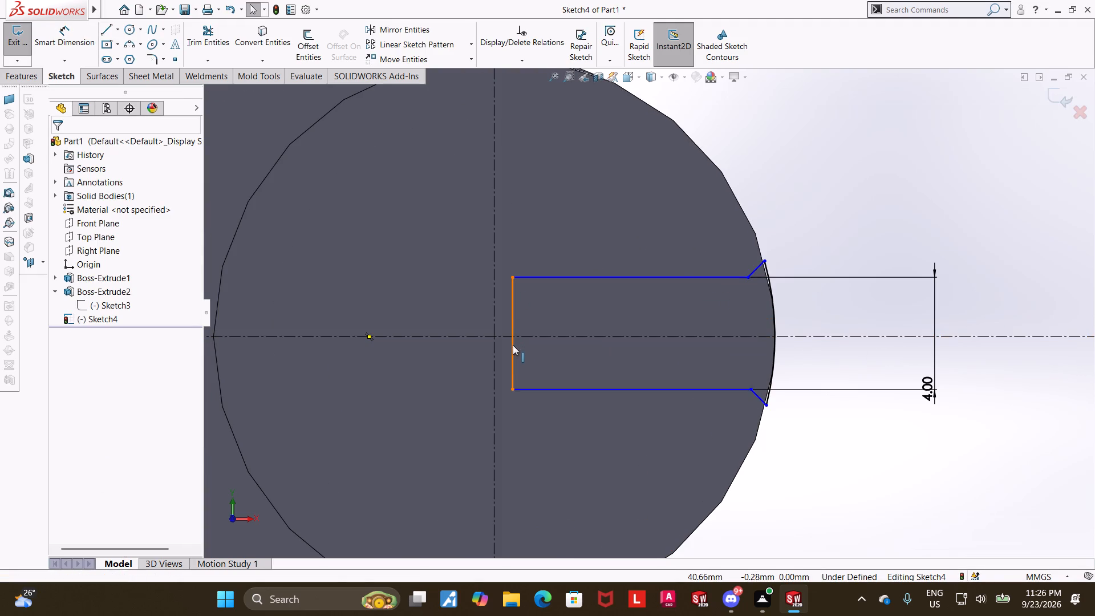
pyautogui.scroll(-6, 513, 334)
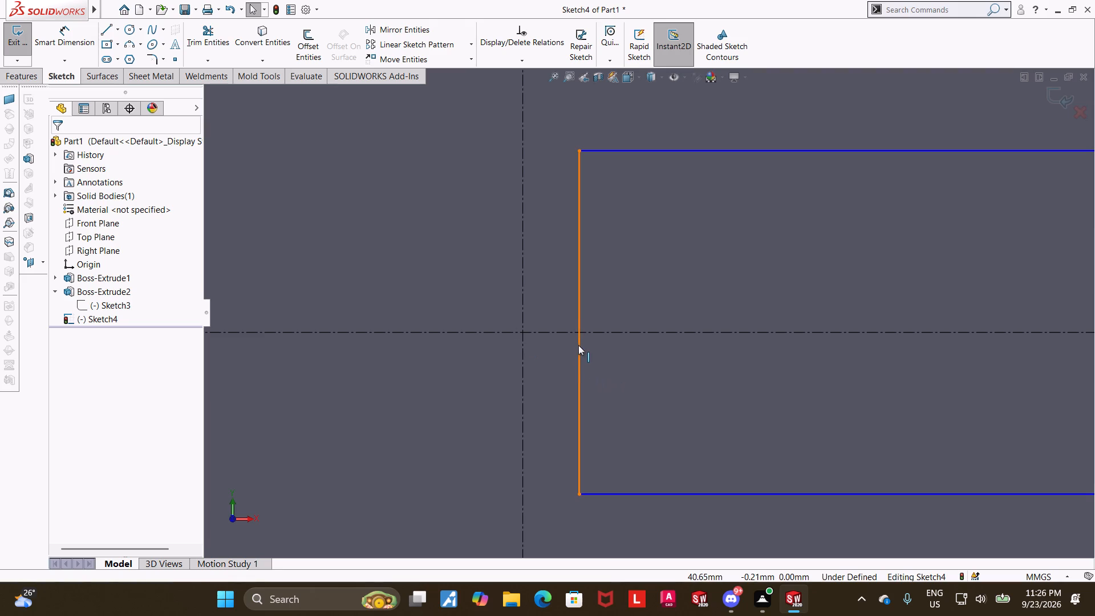
pyautogui.click(580, 323)
pyautogui.keyDown('ctrl'); pyautogui.click(647, 333); pyautogui.keyUp('ctrl')
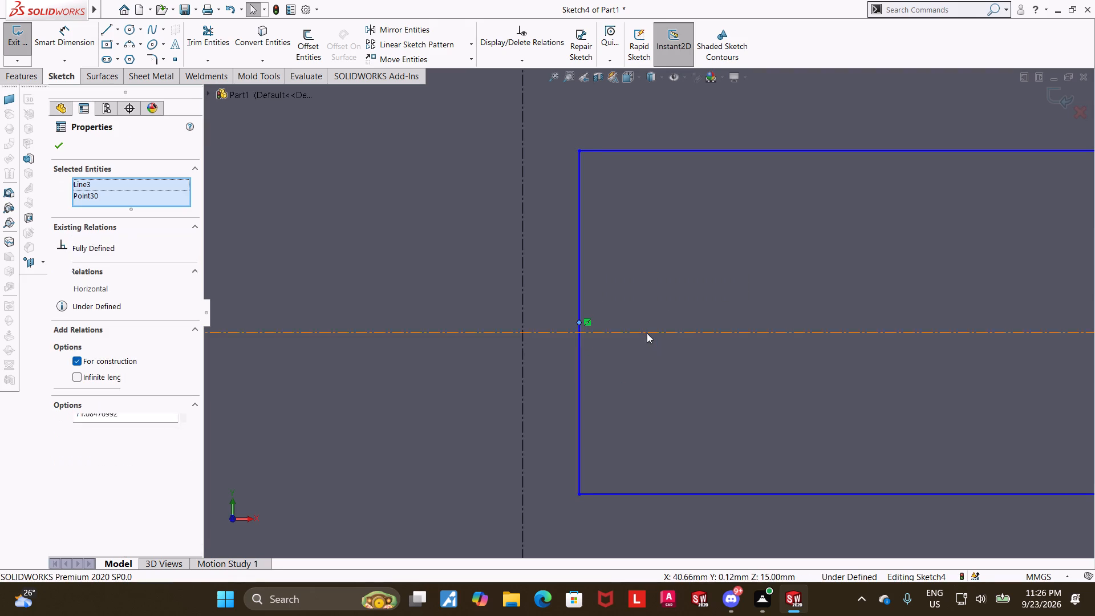
pyautogui.click(66, 362)
pyautogui.click(56, 145)
pyautogui.scroll(11, 348, 253)
pyautogui.press('Escape')
pyautogui.click(798, 401)
# Dimension the distance from the slot's vertical line to the lower horizontal line's outer end as 8.3 mm.
pyautogui.click(56, 37)
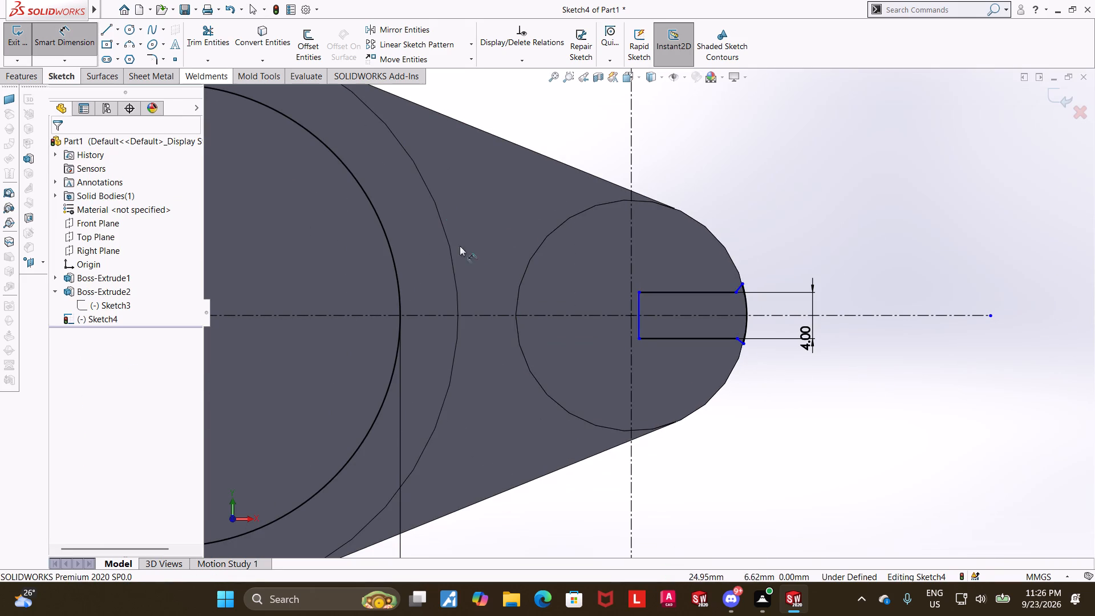
pyautogui.click(638, 325)
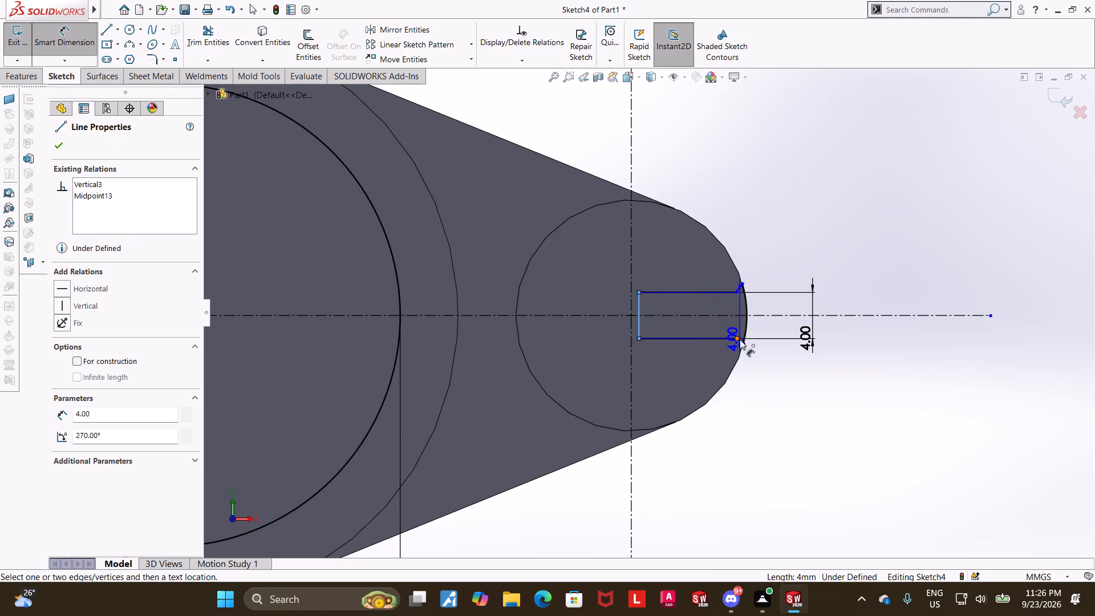
pyautogui.click(739, 339)
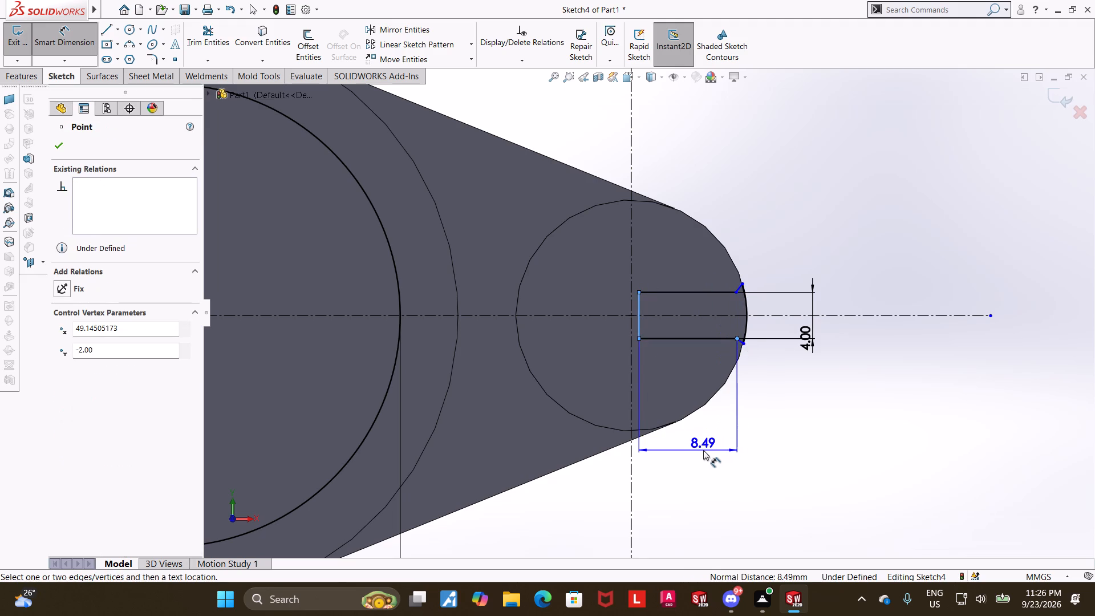
pyautogui.click(703, 450)
pyautogui.write('8.3')
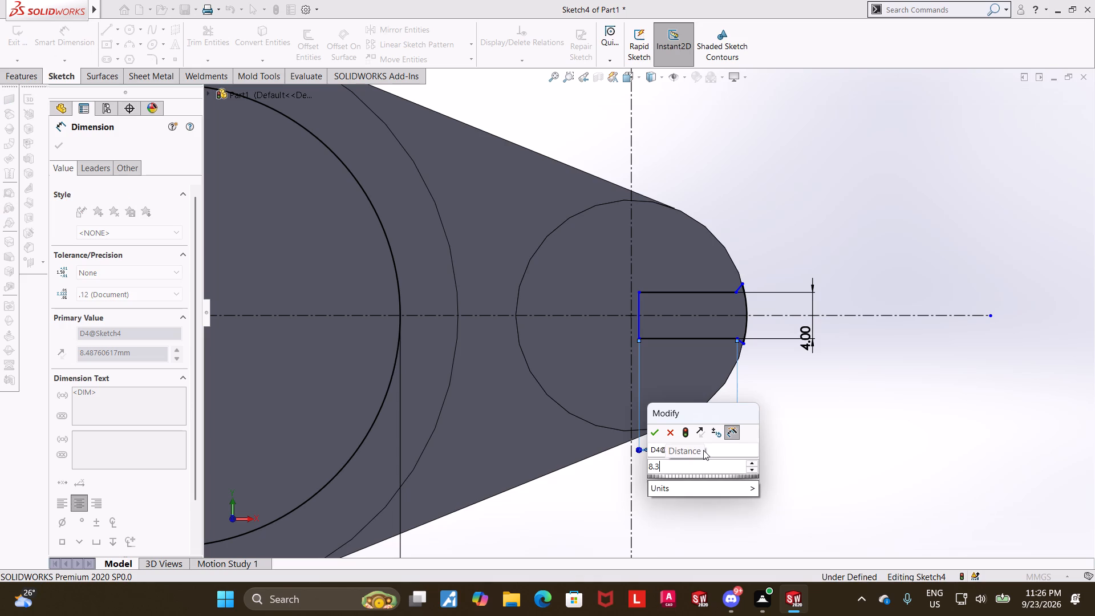
pyautogui.press('Return')
pyautogui.press('Escape')
pyautogui.press('Escape')
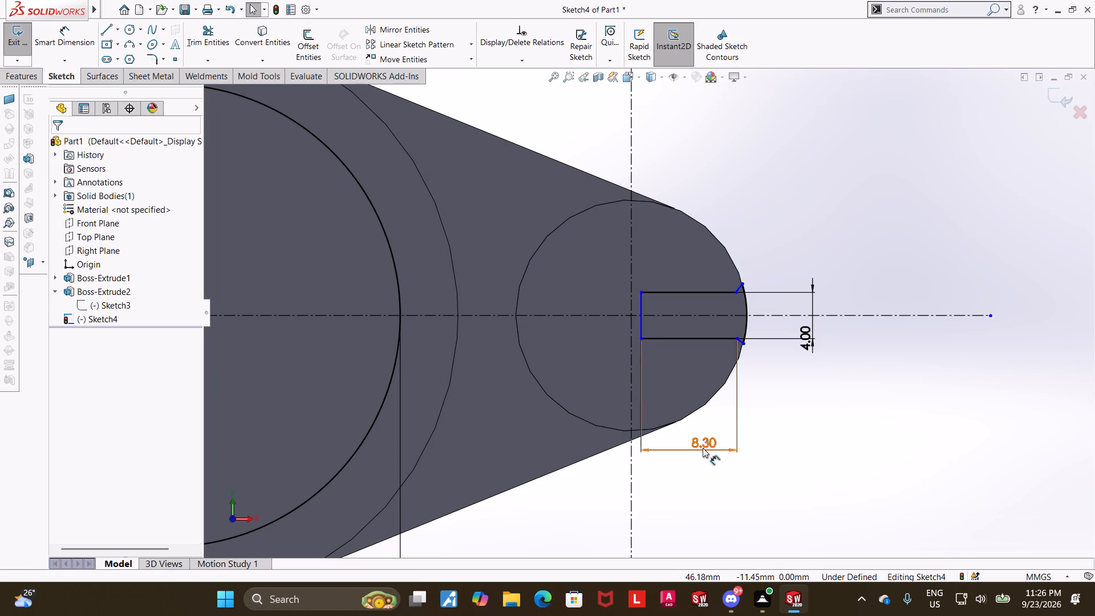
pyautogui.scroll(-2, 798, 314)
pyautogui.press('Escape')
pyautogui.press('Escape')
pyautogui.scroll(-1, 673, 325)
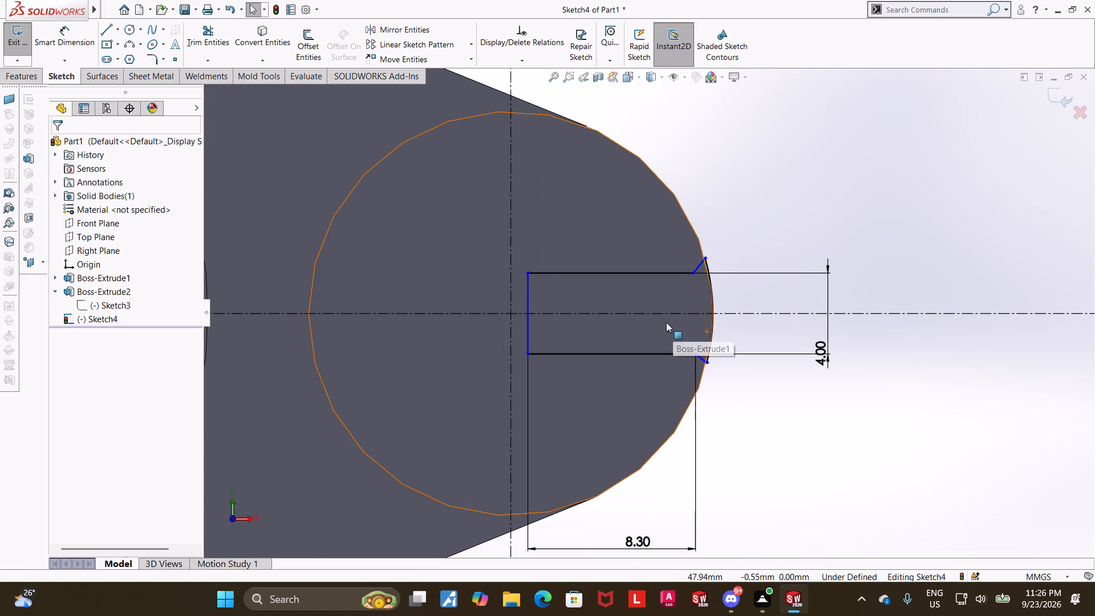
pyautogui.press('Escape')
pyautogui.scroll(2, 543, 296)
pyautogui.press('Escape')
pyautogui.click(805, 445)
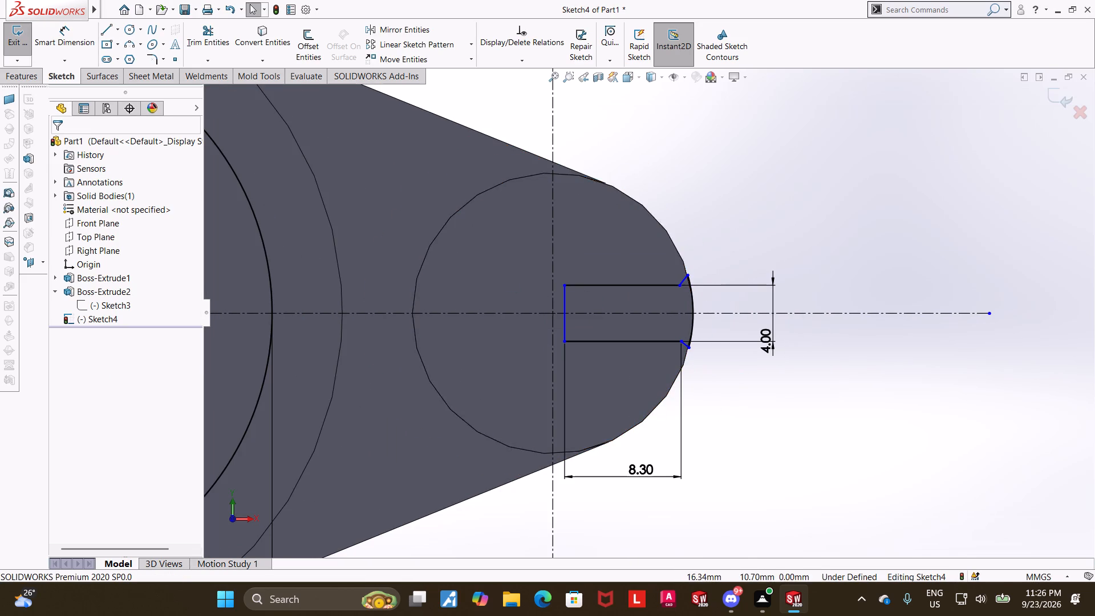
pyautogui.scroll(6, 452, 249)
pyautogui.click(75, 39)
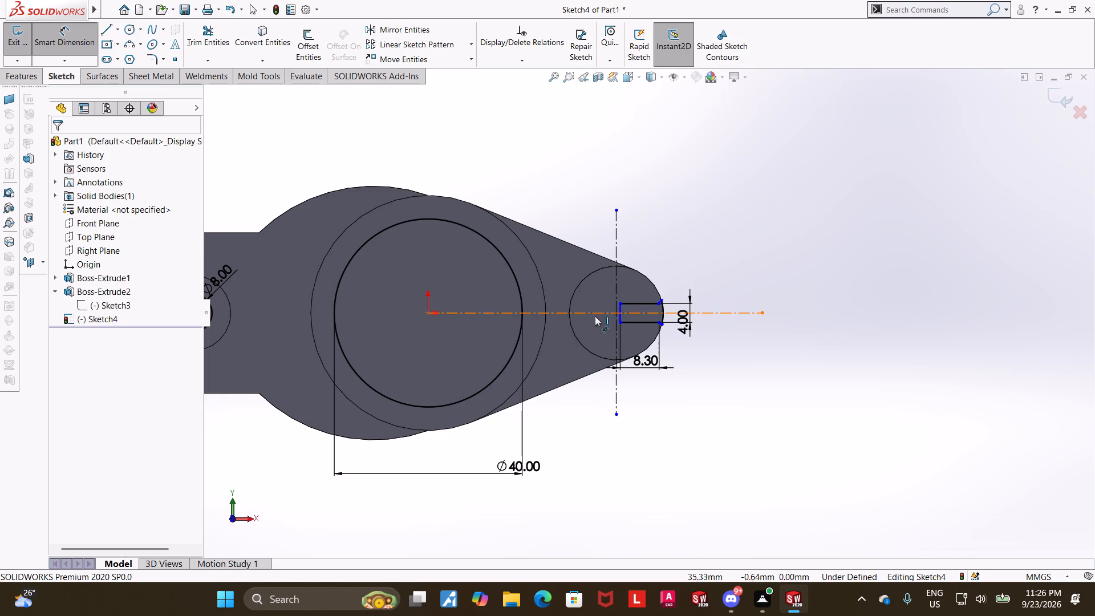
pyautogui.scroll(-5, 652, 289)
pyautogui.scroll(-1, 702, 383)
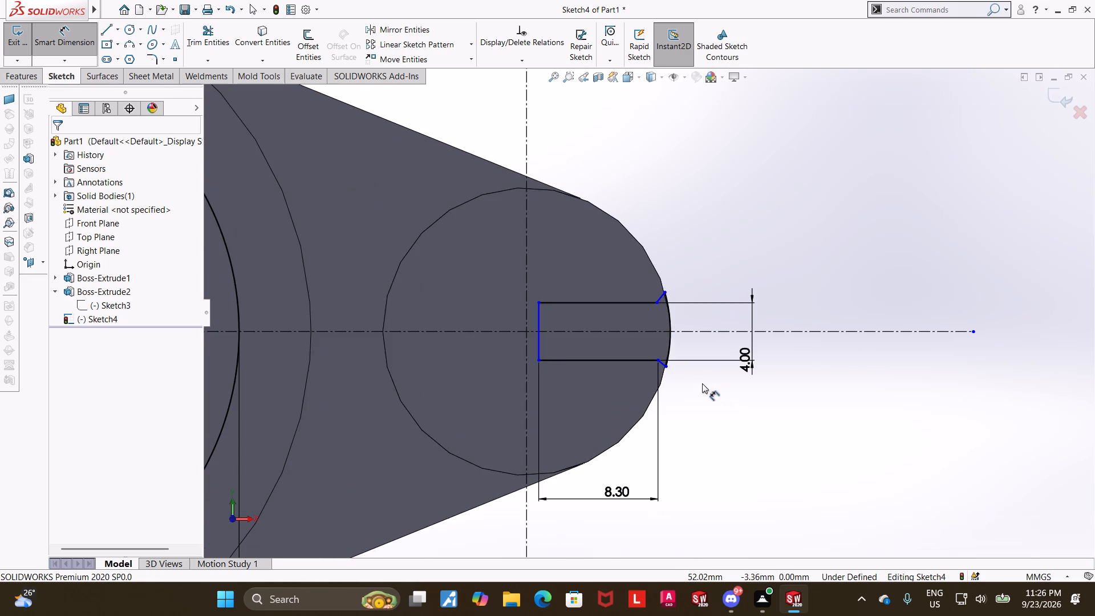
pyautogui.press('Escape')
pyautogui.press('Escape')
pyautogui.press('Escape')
# Draw a horizontal centerline about 4.1 mm long outward from the upper diagonal's inner end.
pyautogui.scroll(-4, 662, 280)
pyautogui.scroll(-3, 672, 328)
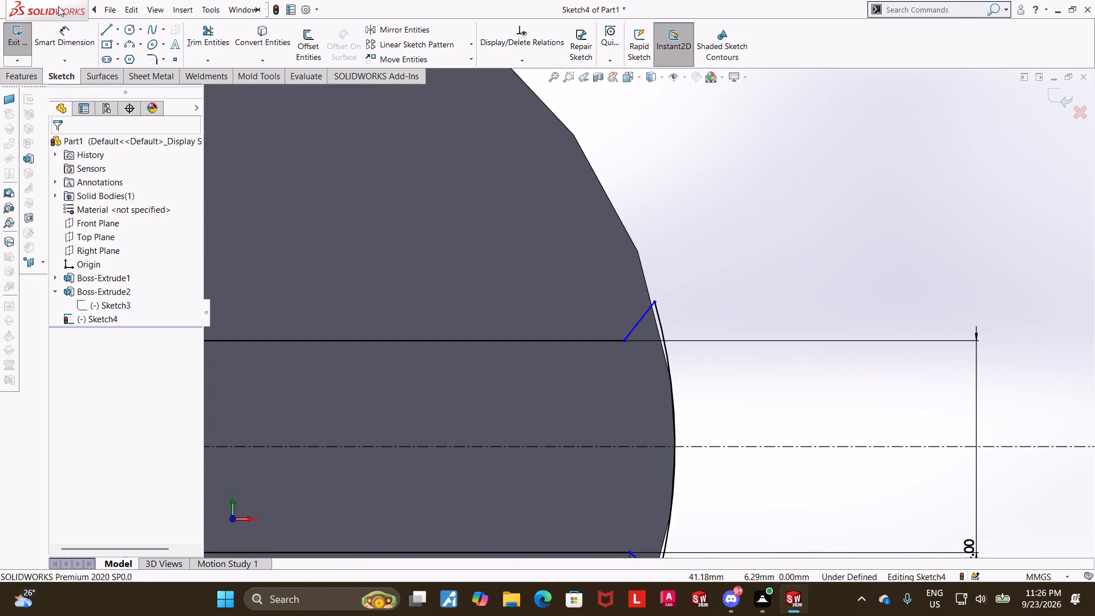
pyautogui.click(114, 33)
pyautogui.click(121, 60)
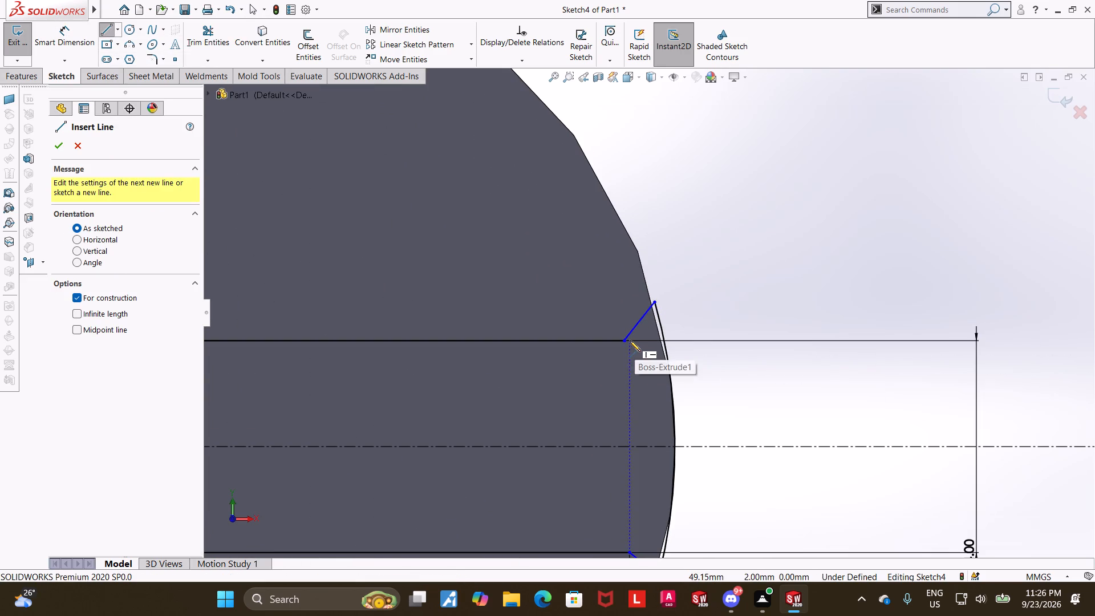
pyautogui.click(626, 342)
pyautogui.click(843, 339)
pyautogui.press('Escape')
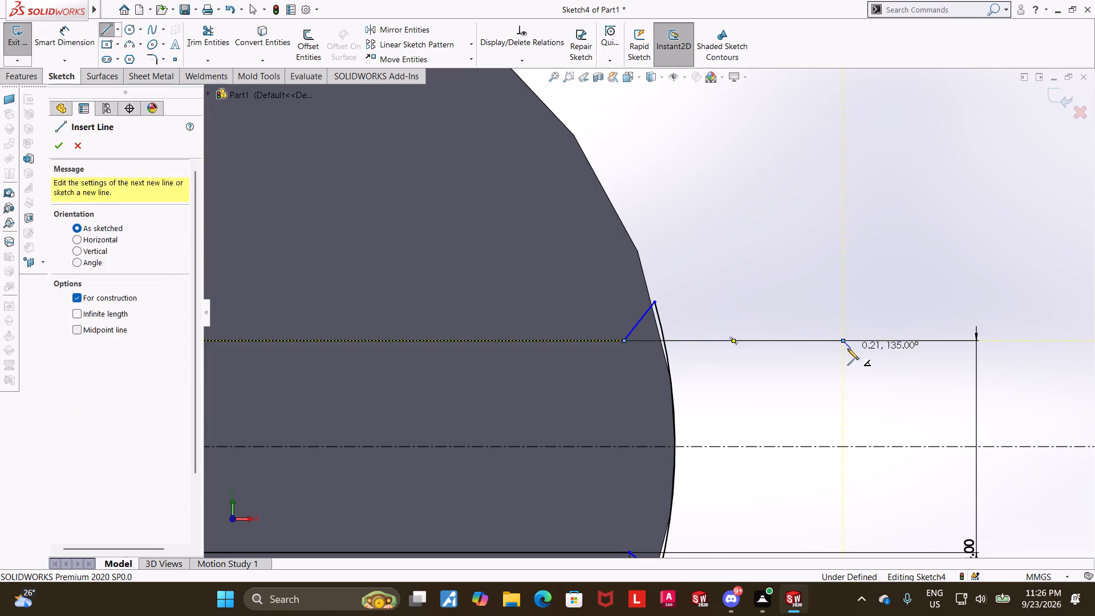
pyautogui.press('Escape')
pyautogui.press('Escape')
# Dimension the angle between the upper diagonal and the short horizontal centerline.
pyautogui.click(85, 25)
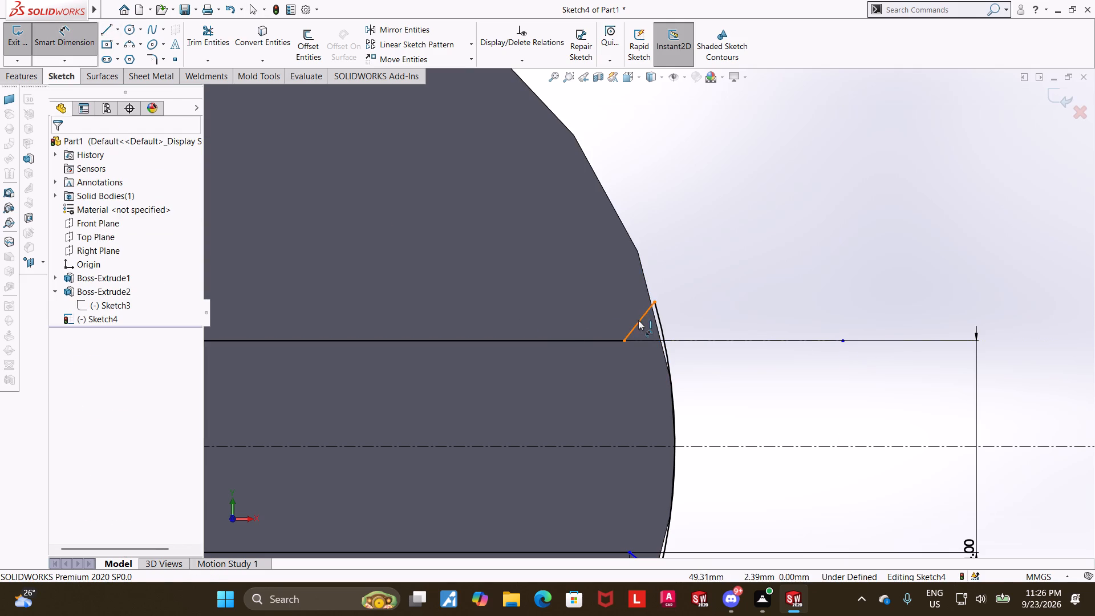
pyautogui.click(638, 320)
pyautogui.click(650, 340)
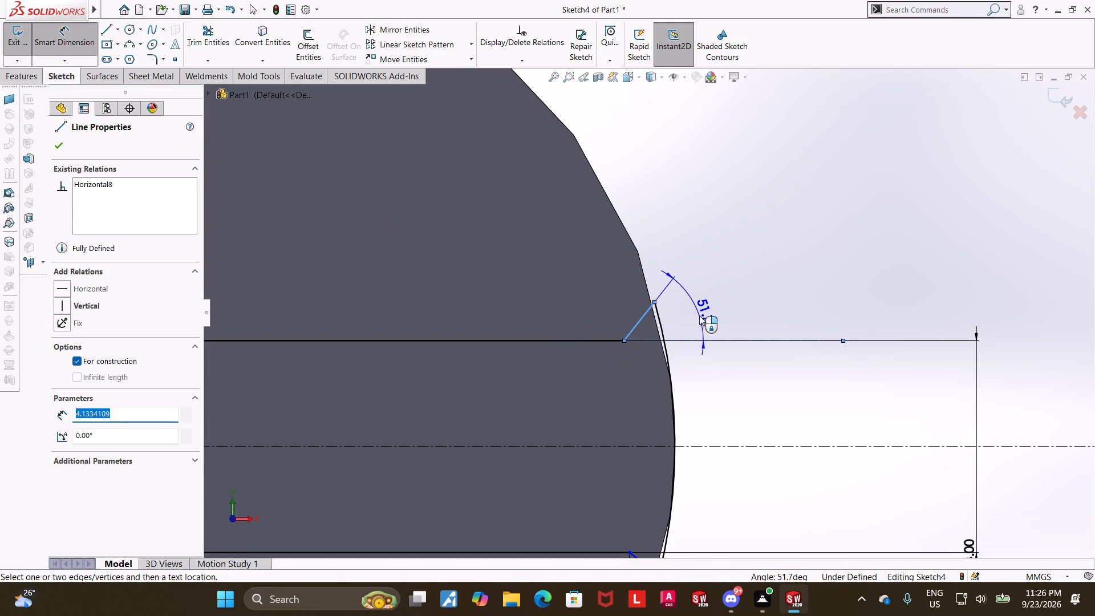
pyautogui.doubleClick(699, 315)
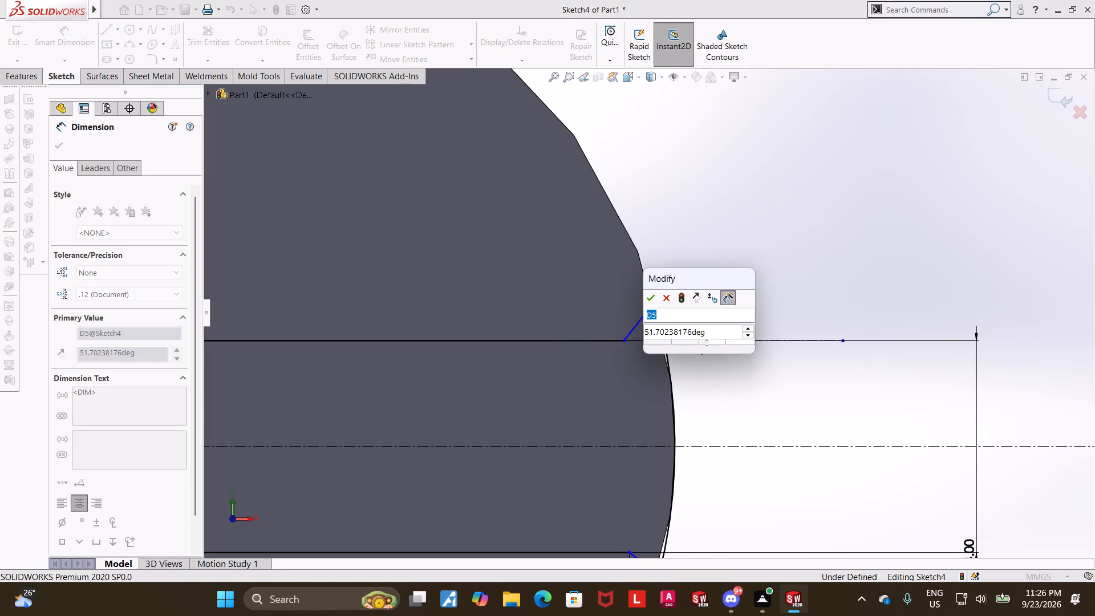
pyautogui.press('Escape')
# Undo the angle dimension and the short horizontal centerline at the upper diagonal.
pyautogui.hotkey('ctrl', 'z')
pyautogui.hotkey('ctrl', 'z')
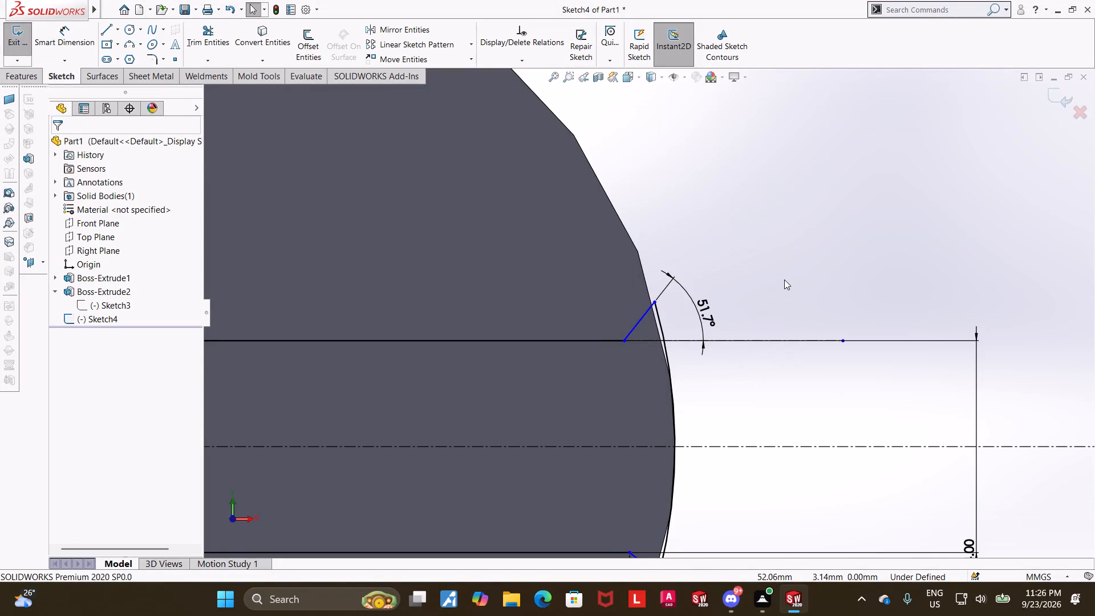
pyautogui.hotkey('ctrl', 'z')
# Dimension the angle between the slot's upper horizontal line and the upper diagonal as 127°.
pyautogui.click(85, 37)
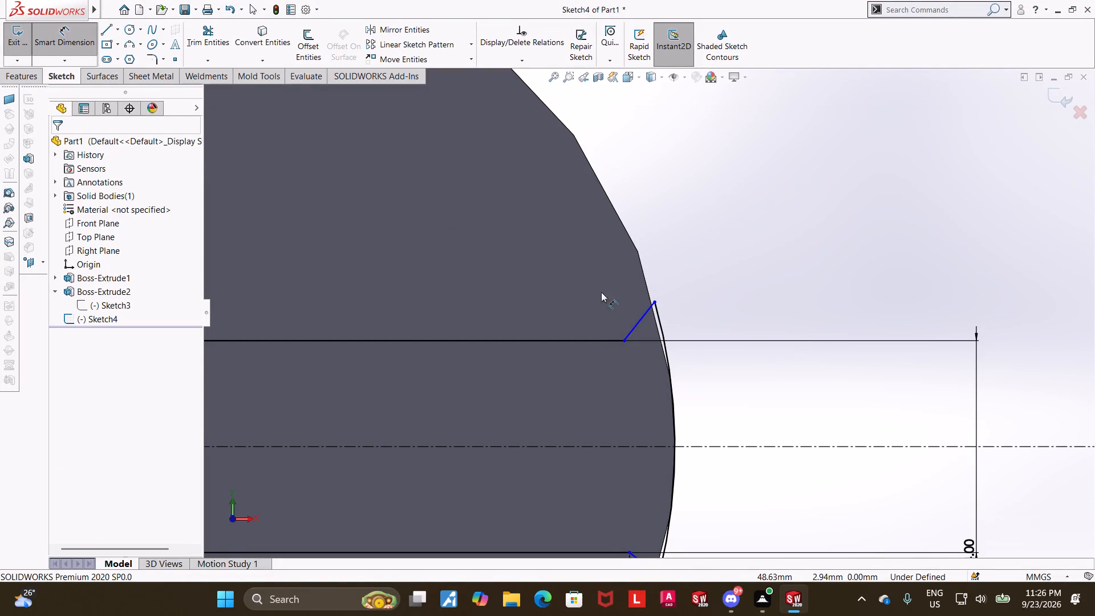
pyautogui.click(637, 317)
pyautogui.click(640, 320)
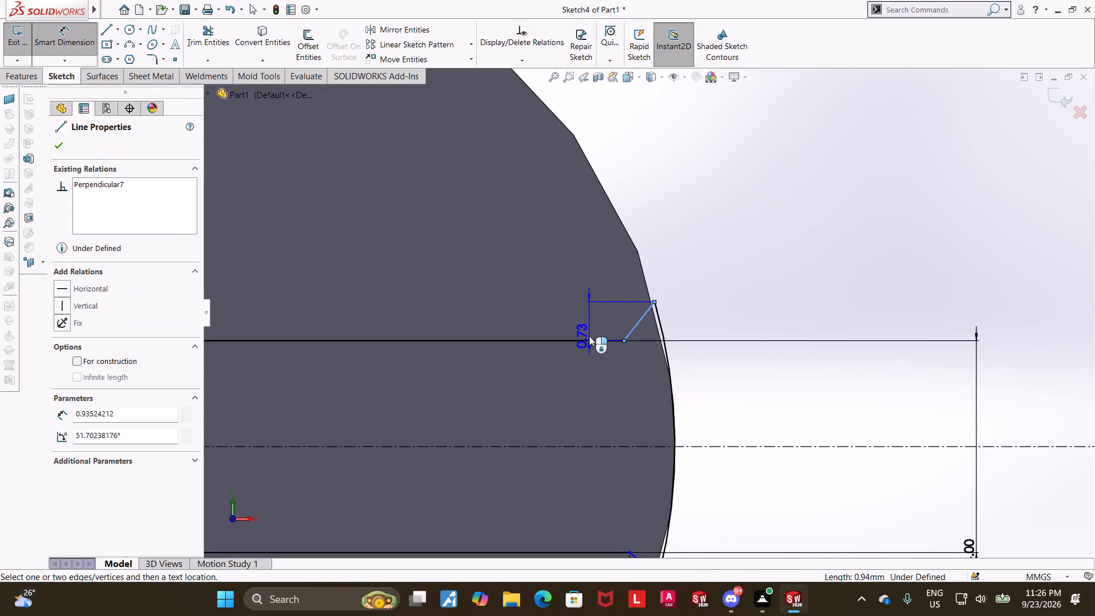
pyautogui.click(585, 341)
pyautogui.click(578, 304)
pyautogui.write('12')
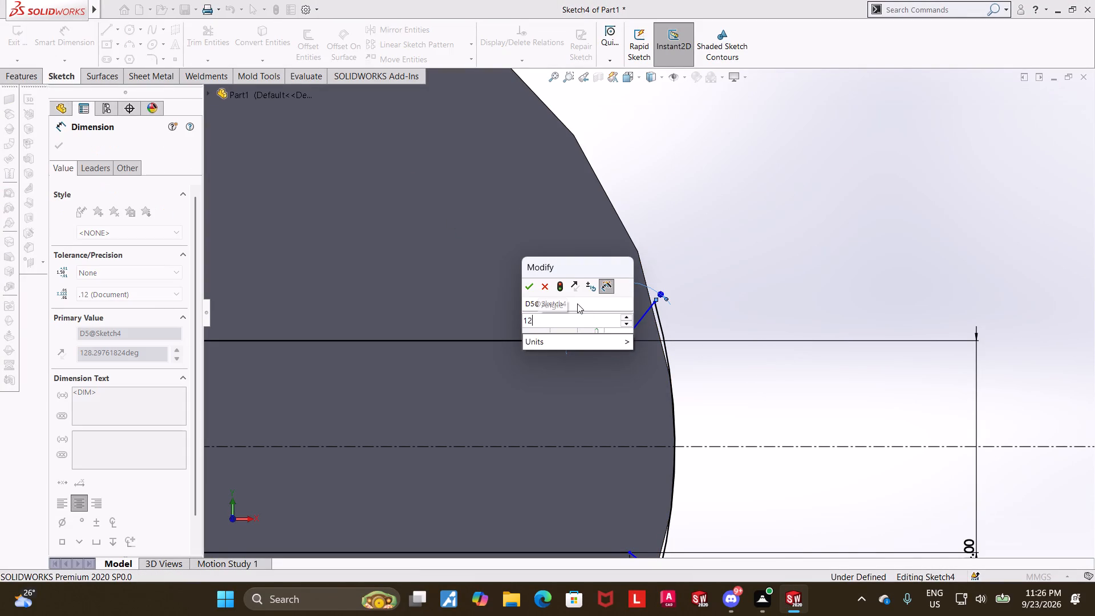
pyautogui.press('7')
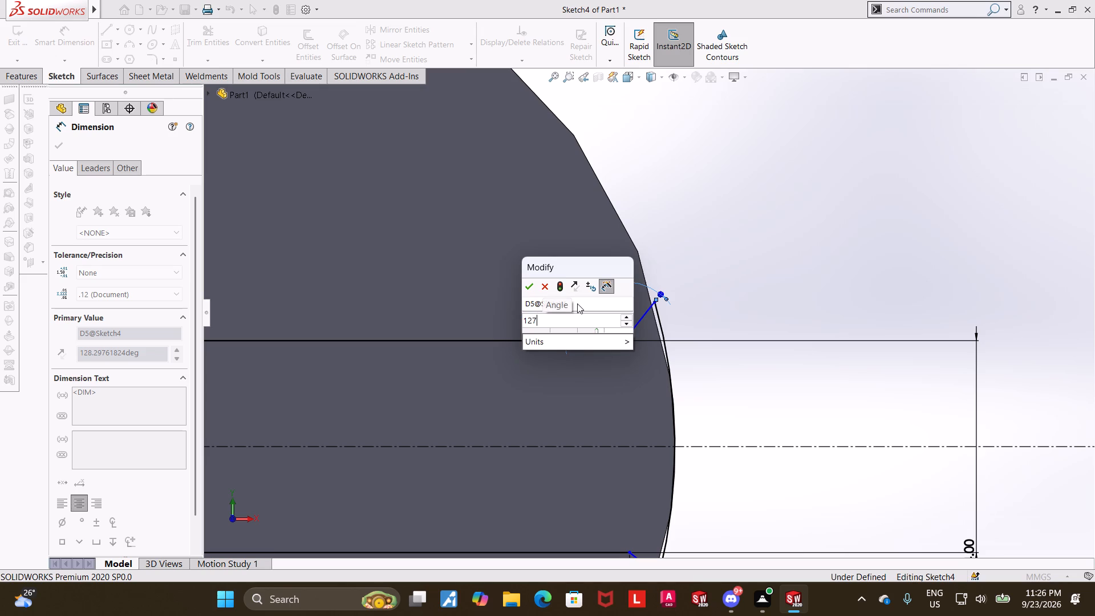
pyautogui.press('Return')
pyautogui.press('Escape')
pyautogui.press('Escape')
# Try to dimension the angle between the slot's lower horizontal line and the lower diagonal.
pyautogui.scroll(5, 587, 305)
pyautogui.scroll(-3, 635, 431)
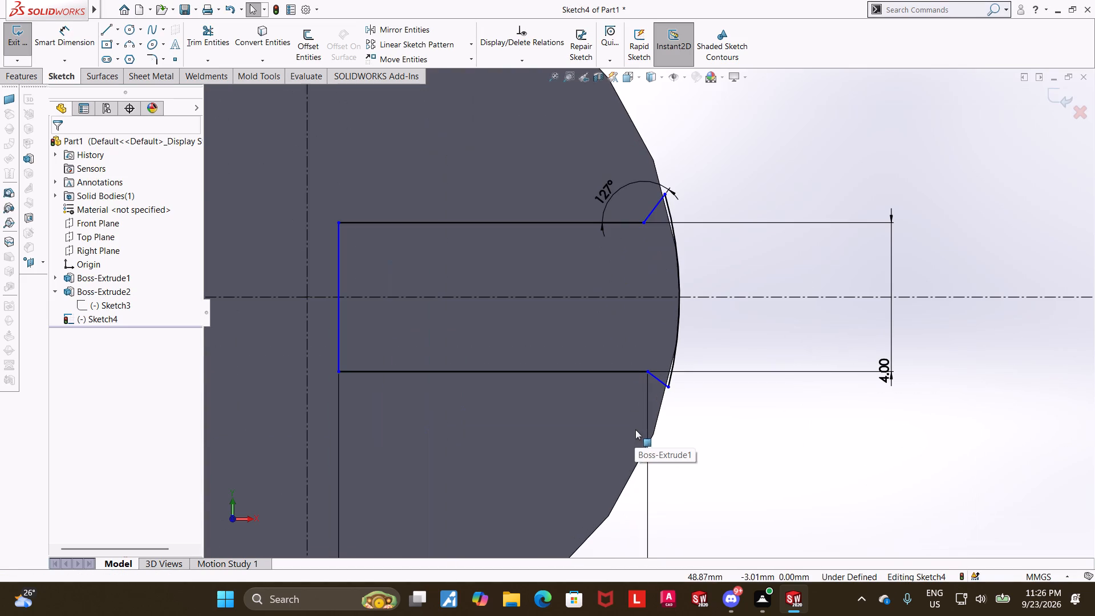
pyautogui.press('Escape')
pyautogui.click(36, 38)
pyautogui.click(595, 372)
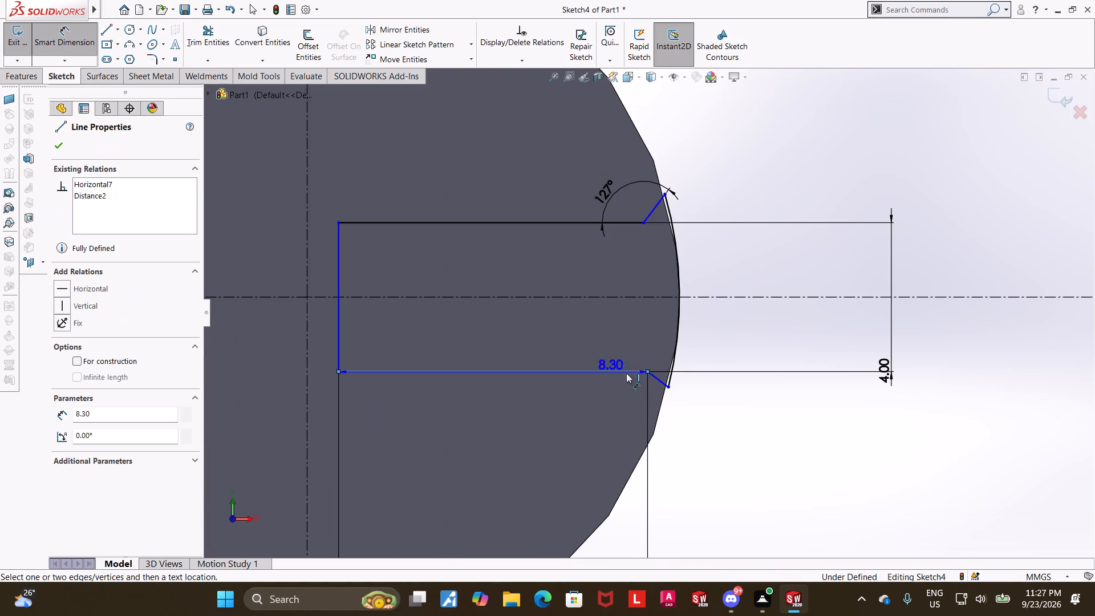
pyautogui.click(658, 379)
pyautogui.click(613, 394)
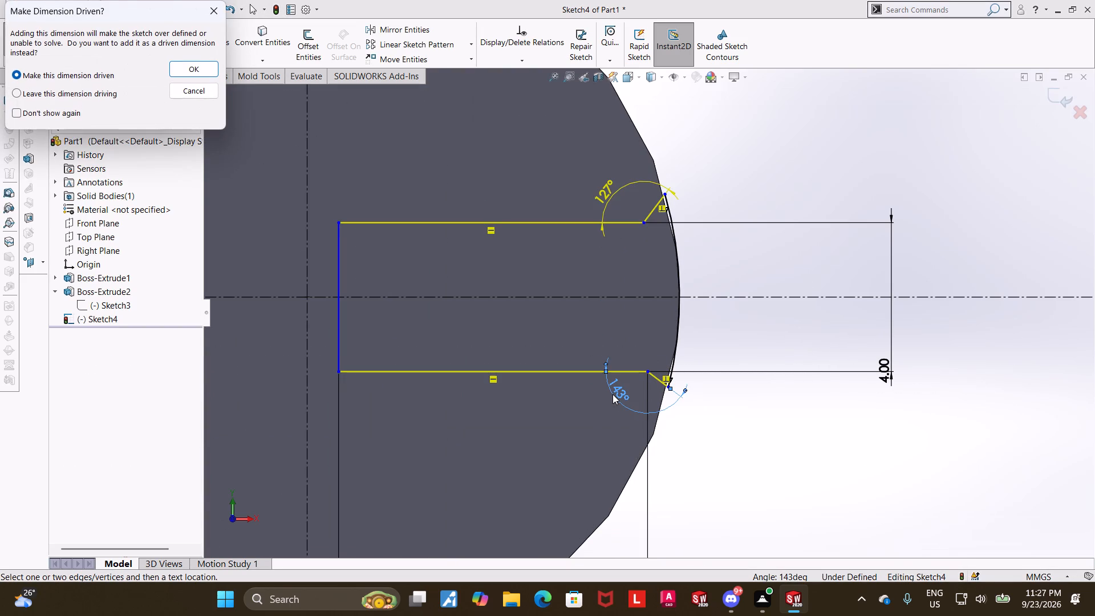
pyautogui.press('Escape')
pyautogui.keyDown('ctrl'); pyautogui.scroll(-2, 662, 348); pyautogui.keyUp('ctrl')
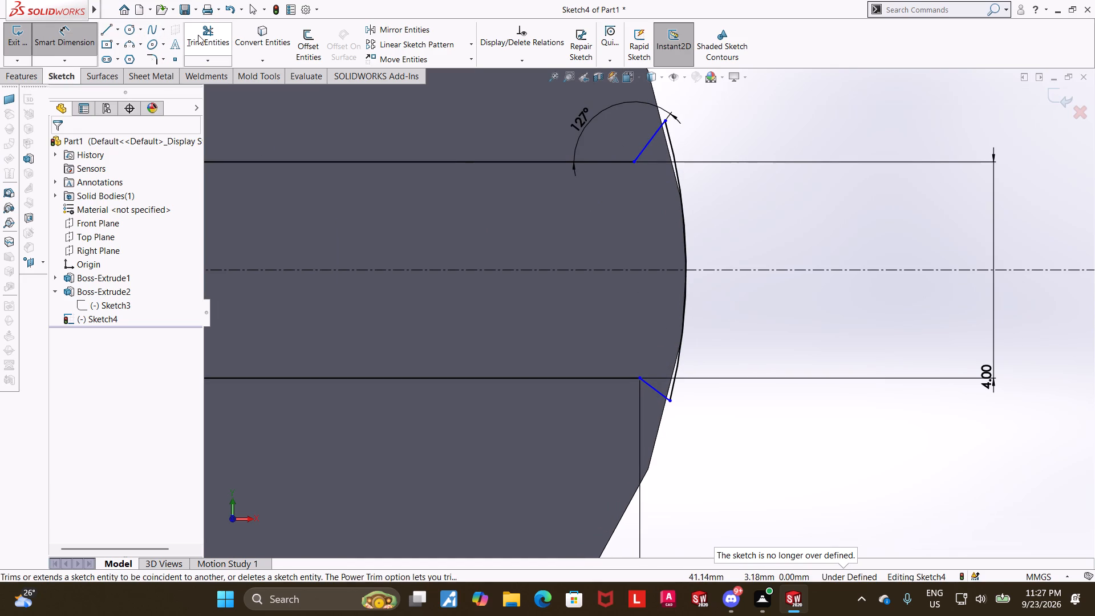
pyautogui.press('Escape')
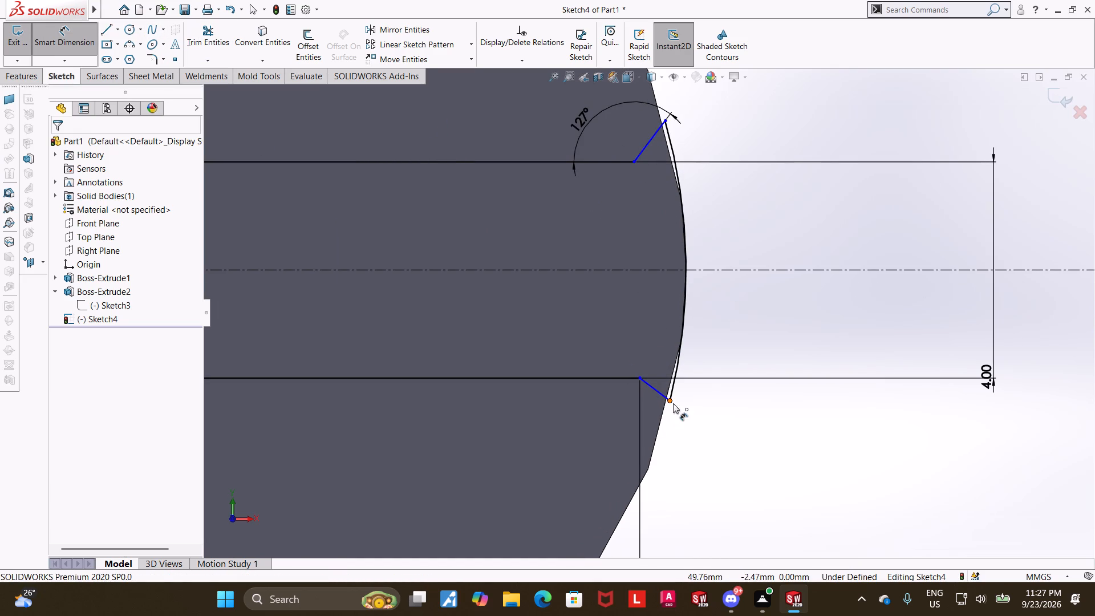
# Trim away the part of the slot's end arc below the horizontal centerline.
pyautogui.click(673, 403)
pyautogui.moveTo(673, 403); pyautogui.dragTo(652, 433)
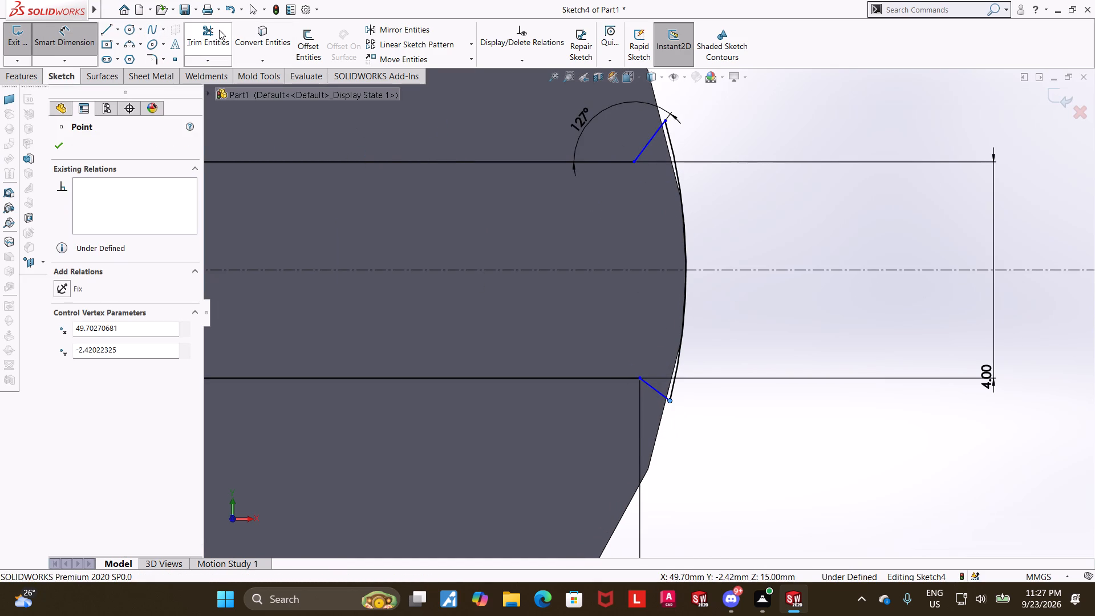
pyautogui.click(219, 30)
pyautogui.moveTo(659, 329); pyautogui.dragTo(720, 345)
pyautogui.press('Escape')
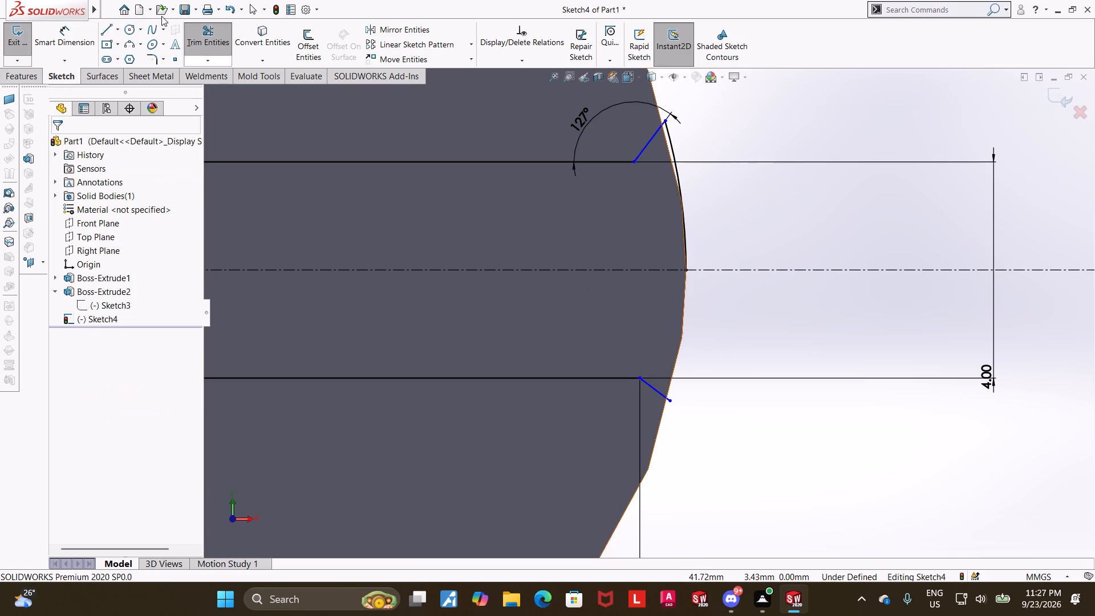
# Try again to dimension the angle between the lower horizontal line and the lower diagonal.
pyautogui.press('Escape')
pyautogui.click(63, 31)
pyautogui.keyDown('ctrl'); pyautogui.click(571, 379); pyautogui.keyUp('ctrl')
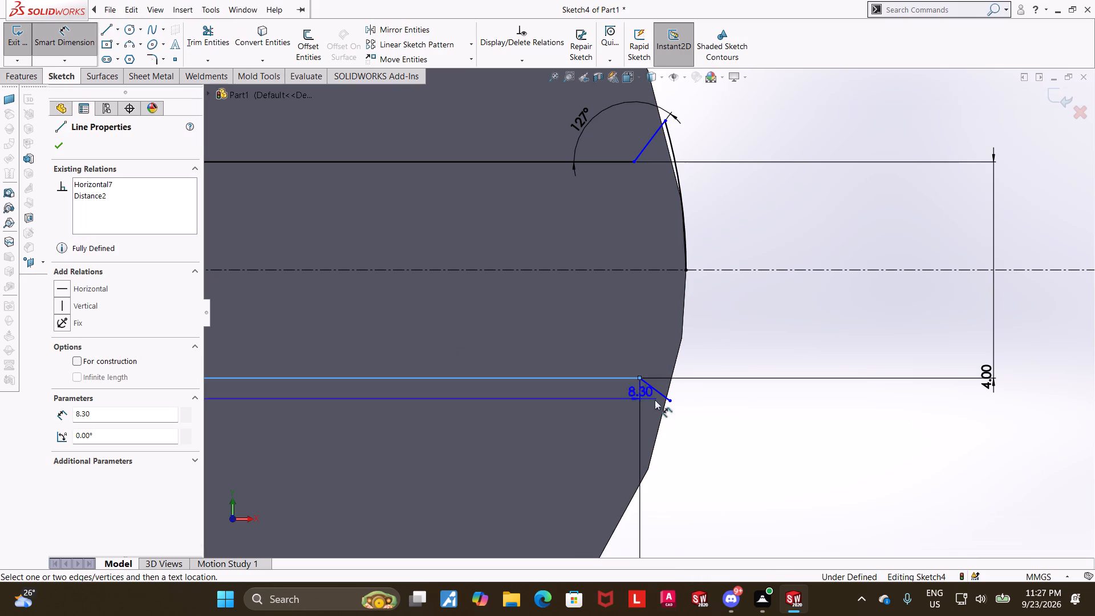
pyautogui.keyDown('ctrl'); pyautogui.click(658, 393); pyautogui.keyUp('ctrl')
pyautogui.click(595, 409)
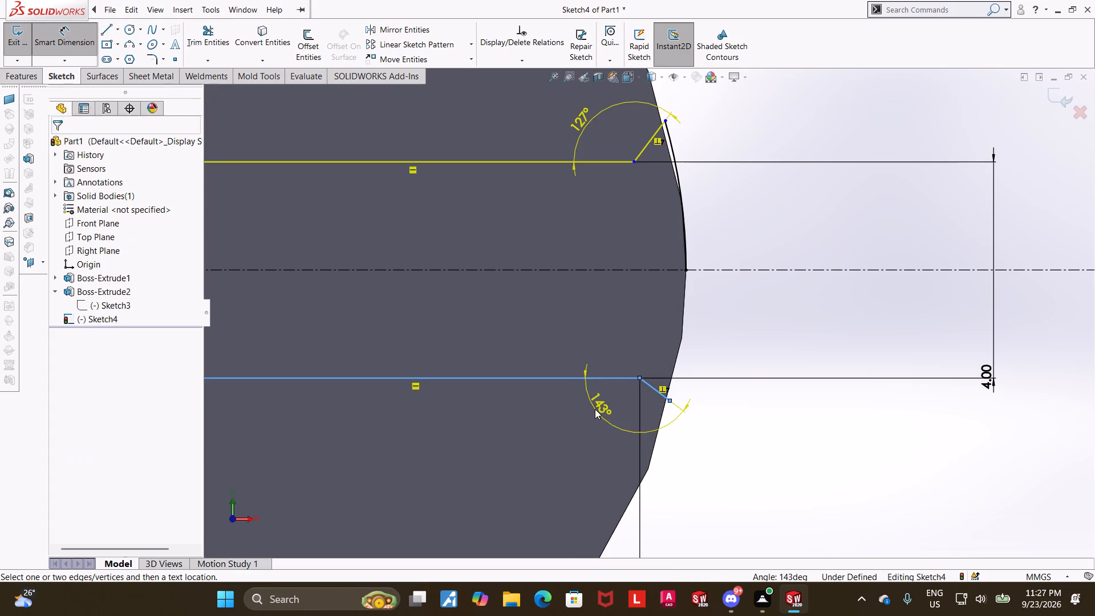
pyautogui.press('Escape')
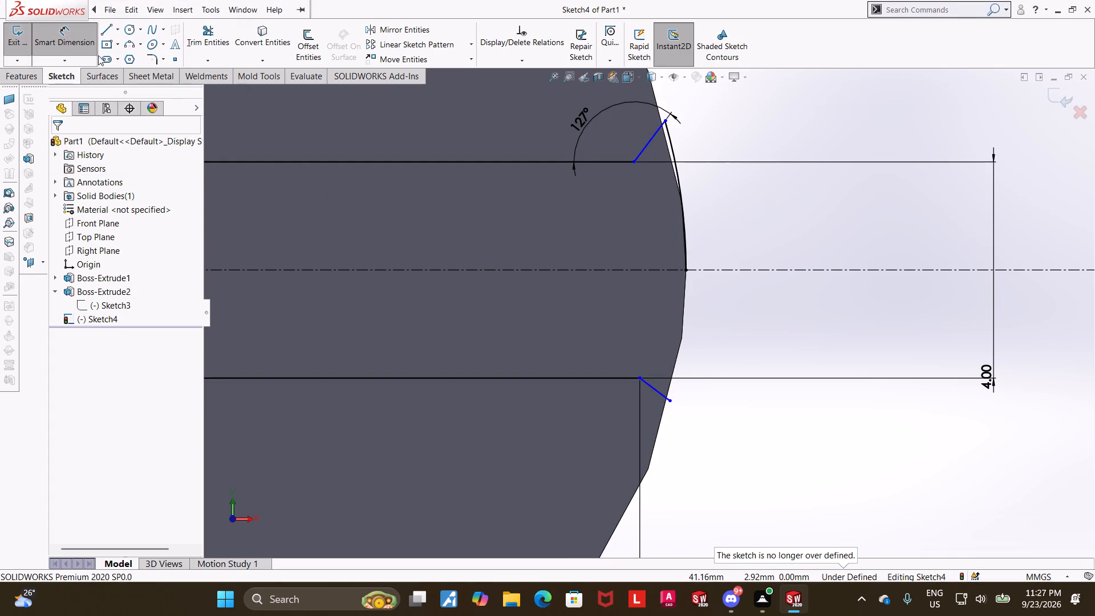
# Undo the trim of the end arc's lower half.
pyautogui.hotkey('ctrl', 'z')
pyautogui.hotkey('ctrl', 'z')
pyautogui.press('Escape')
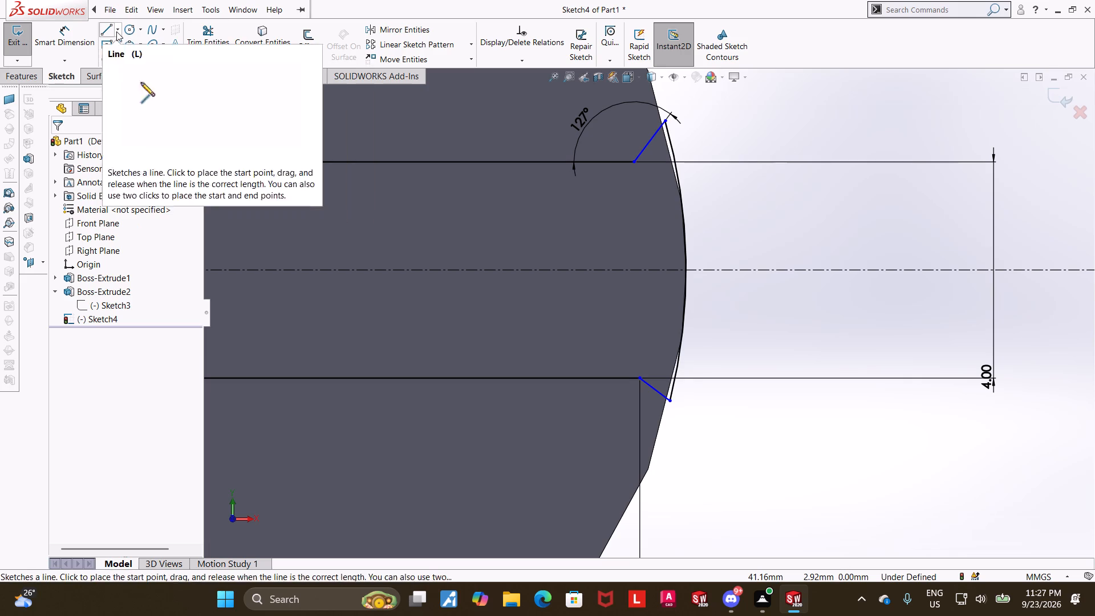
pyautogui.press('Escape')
# Trim away the lower diagonal line at the slot's flared end.
pyautogui.click(213, 38)
pyautogui.moveTo(665, 380); pyautogui.dragTo(643, 414)
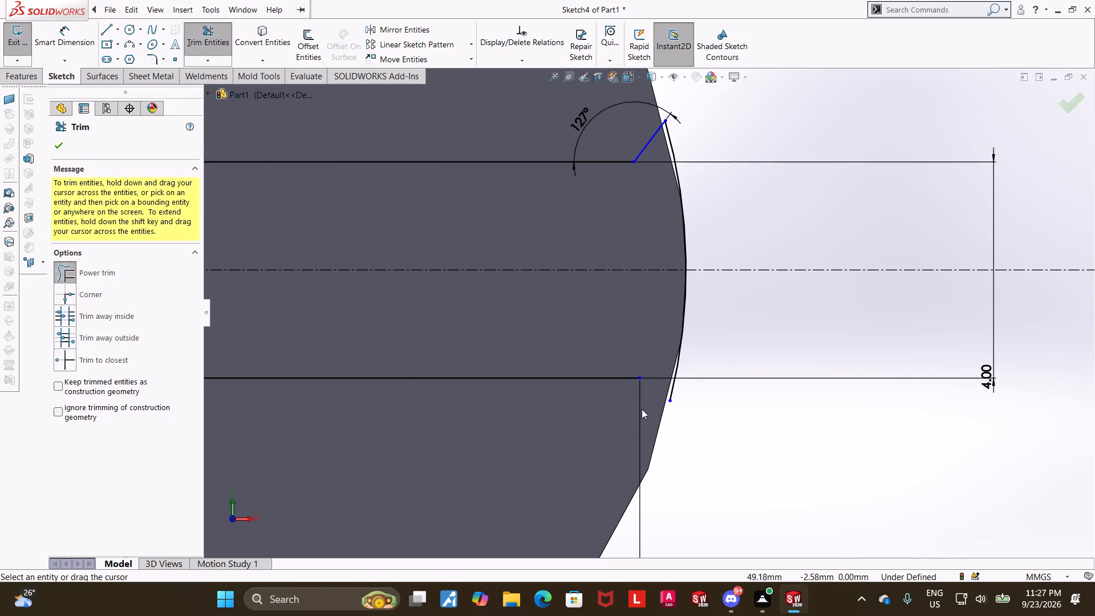
pyautogui.press('Escape')
pyautogui.press('Escape')
pyautogui.press('Escape')
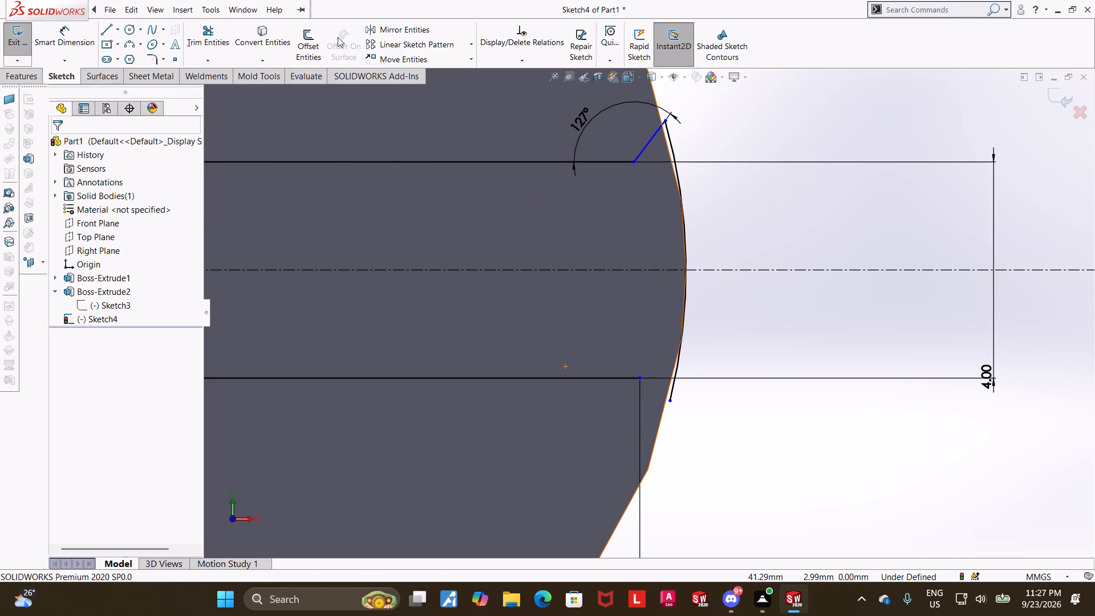
# Mirror a copy of the upper diagonal about the horizontal centerline.
pyautogui.click(407, 30)
pyautogui.click(650, 139)
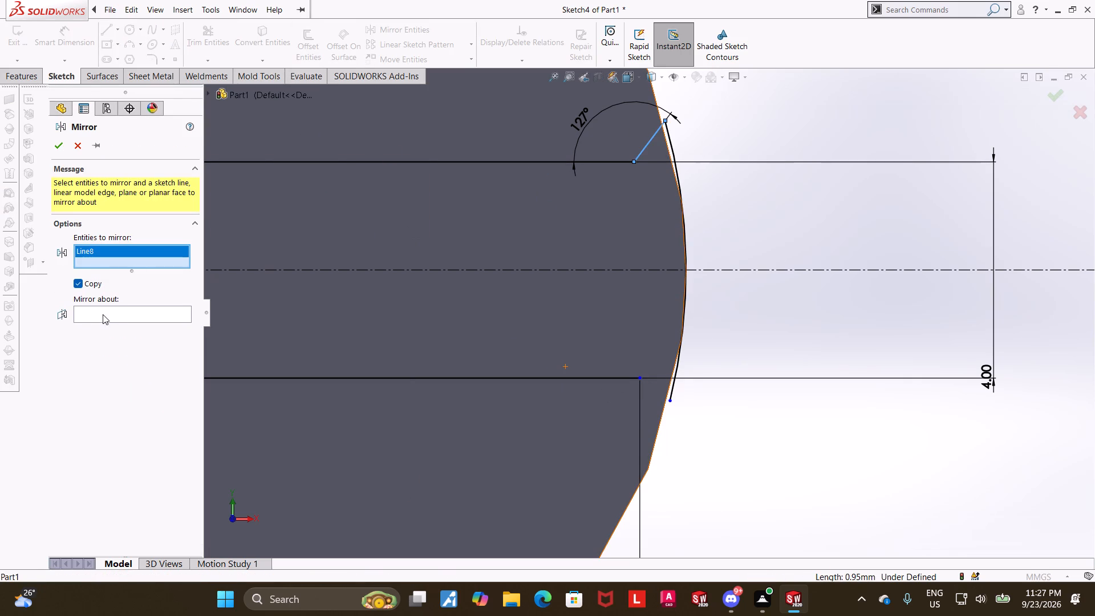
pyautogui.click(103, 312)
pyautogui.click(391, 271)
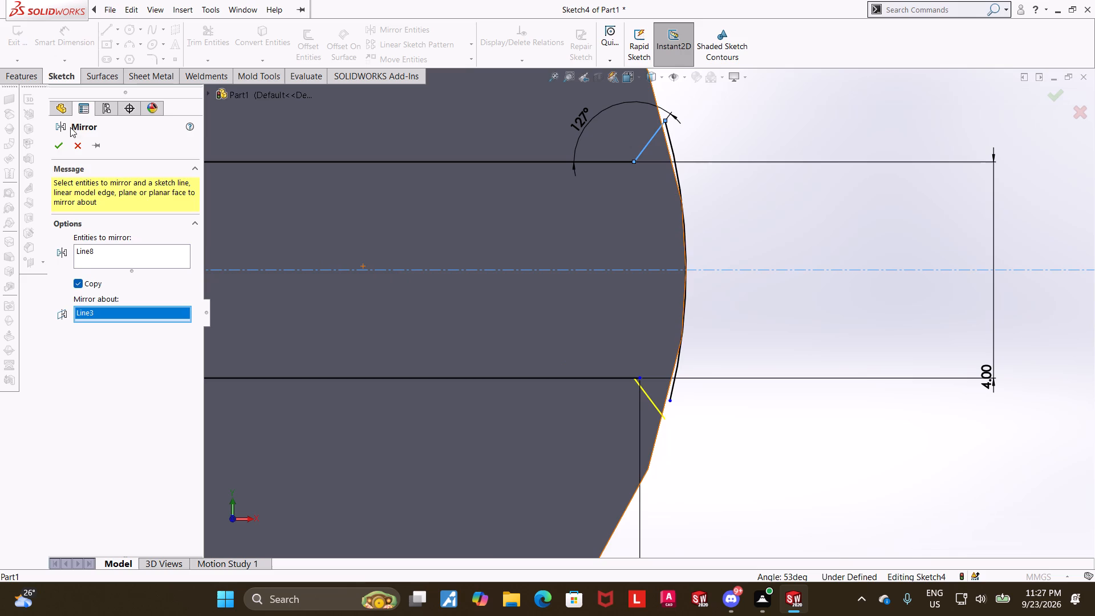
pyautogui.click(56, 139)
pyautogui.press('Escape')
# Merge the end arc's lower endpoint with the outer end of the mirrored lower diagonal.
pyautogui.click(669, 402)
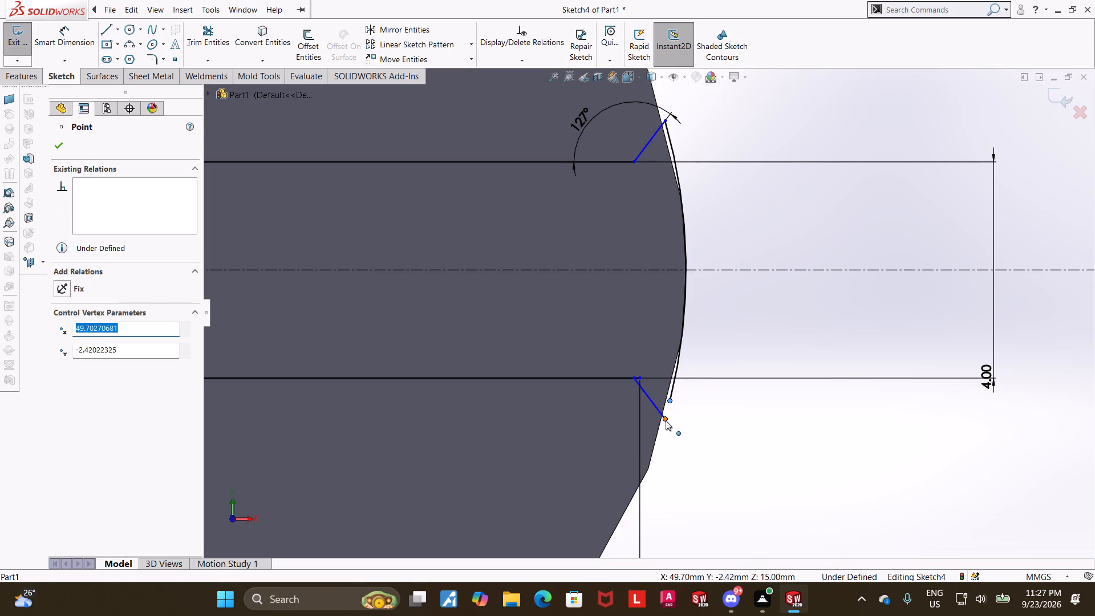
pyautogui.keyDown('ctrl'); pyautogui.click(666, 421); pyautogui.keyUp('ctrl')
pyautogui.click(64, 398)
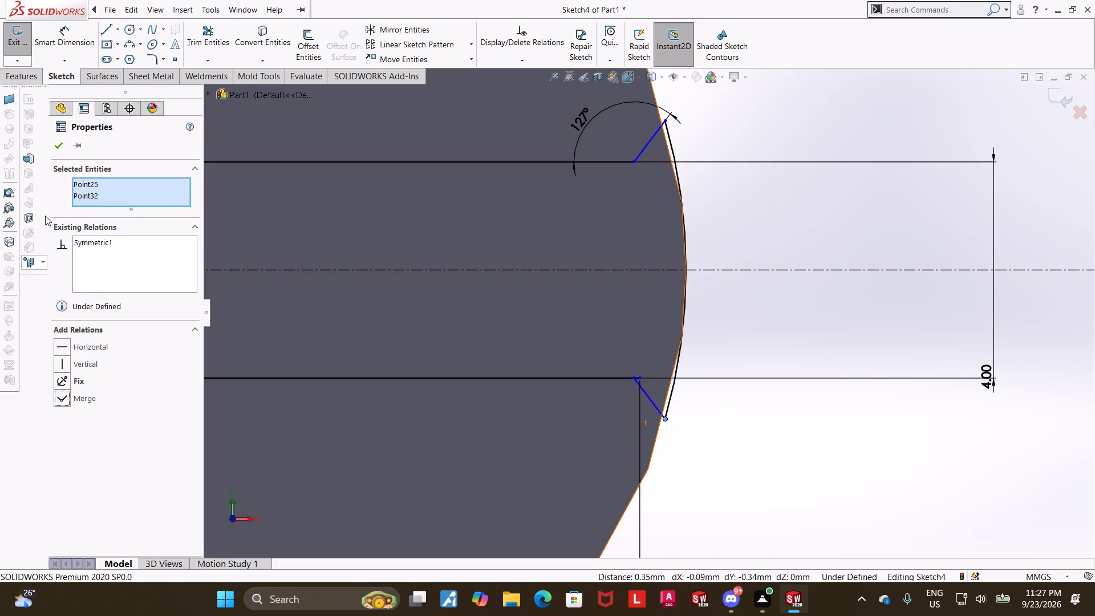
pyautogui.click(54, 151)
pyautogui.scroll(4, 856, 419)
pyautogui.click(798, 396)
pyautogui.press('Escape')
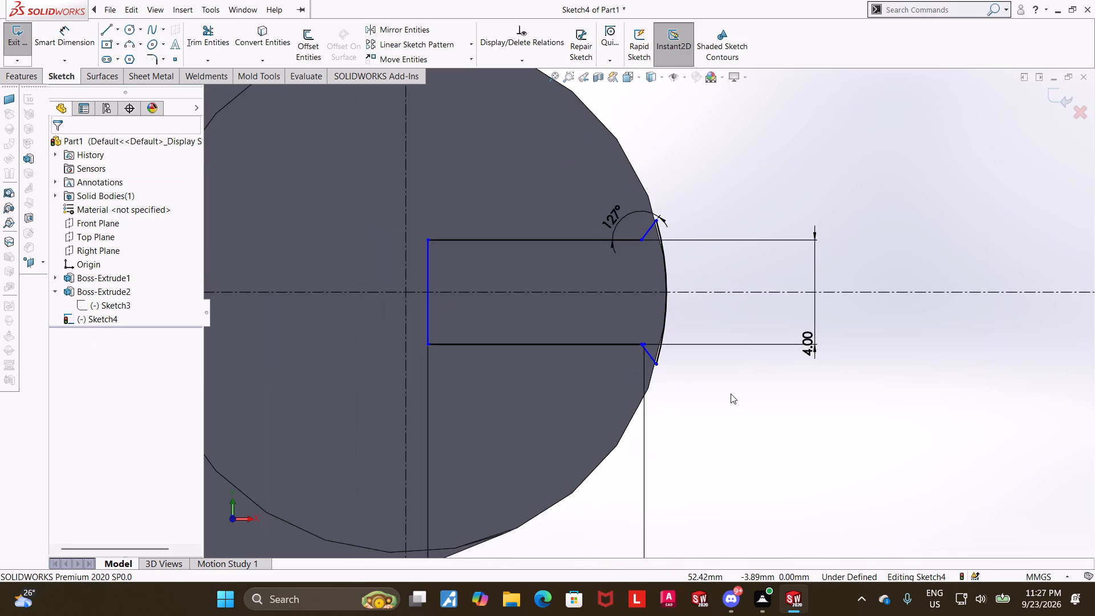
# Inspect the slot profile's flared end against the edge of the 20 mm cylinder.
pyautogui.scroll(-1, 731, 394)
pyautogui.scroll(1, 711, 332)
pyautogui.scroll(-3, 671, 213)
pyautogui.moveTo(667, 222); pyautogui.dragTo(646, 235, button='middle')
pyautogui.scroll(5, 649, 234)
pyautogui.moveTo(749, 322); pyautogui.dragTo(764, 325, button='middle')
pyautogui.middleClick(863, 261)
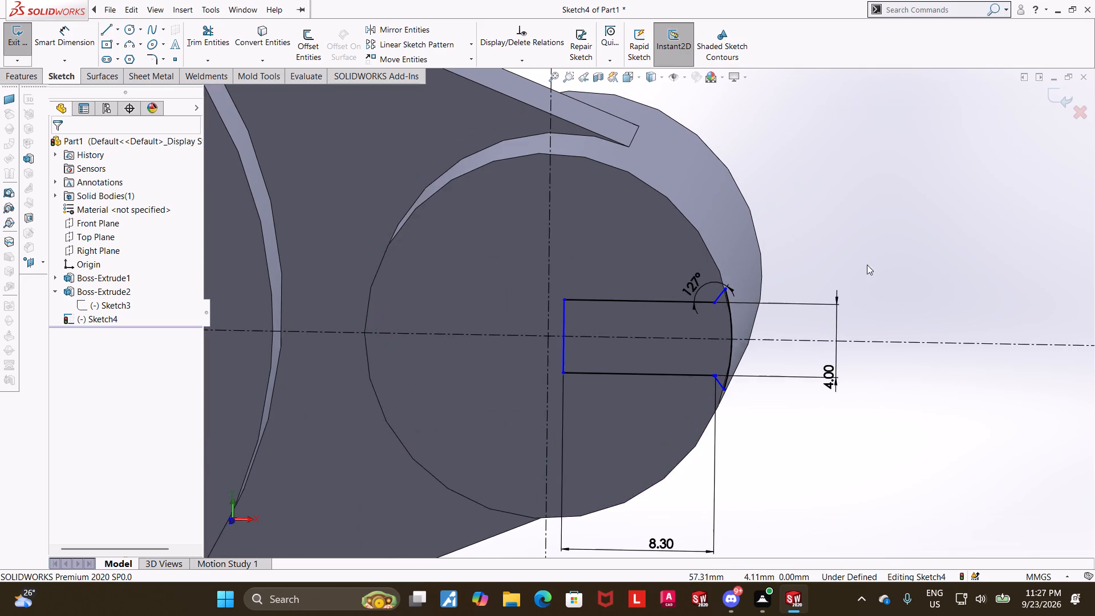
pyautogui.scroll(-3, 798, 314)
pyautogui.scroll(-3, 905, 287)
pyautogui.scroll(5, 906, 287)
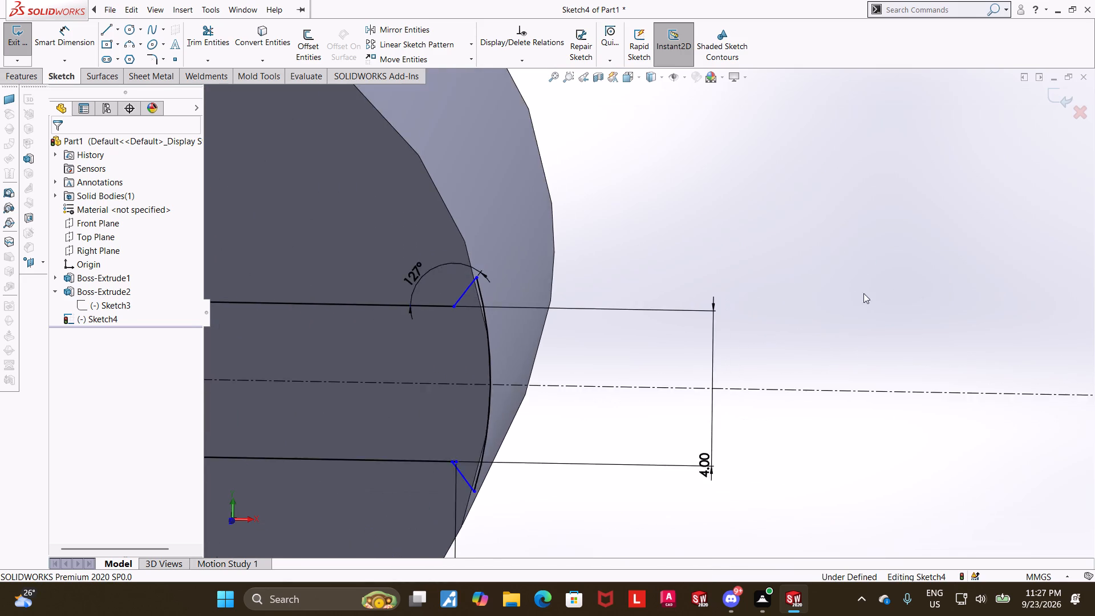
pyautogui.scroll(2, 863, 293)
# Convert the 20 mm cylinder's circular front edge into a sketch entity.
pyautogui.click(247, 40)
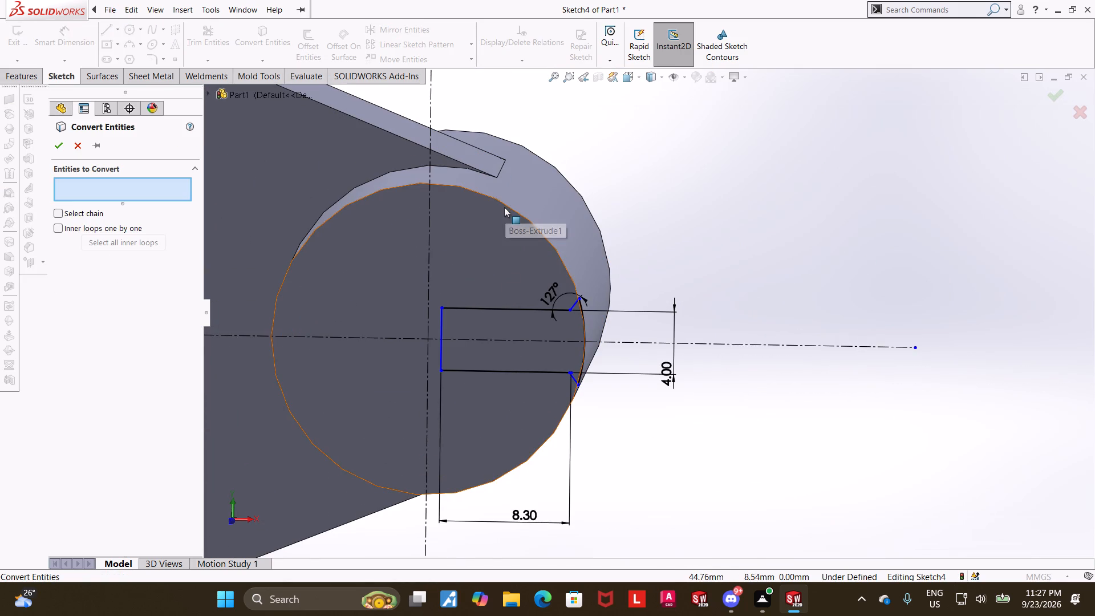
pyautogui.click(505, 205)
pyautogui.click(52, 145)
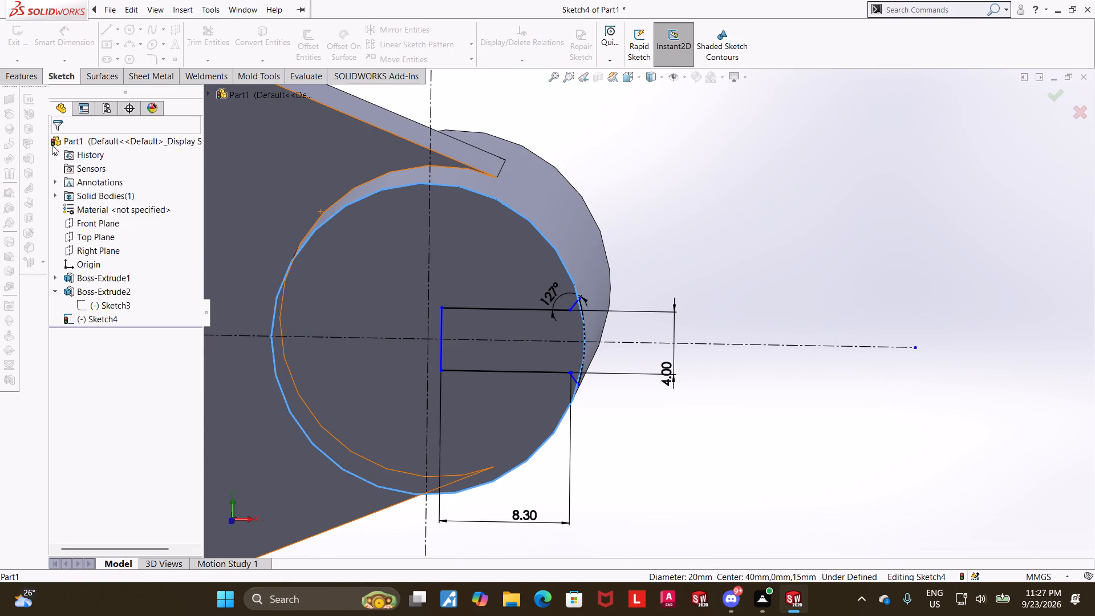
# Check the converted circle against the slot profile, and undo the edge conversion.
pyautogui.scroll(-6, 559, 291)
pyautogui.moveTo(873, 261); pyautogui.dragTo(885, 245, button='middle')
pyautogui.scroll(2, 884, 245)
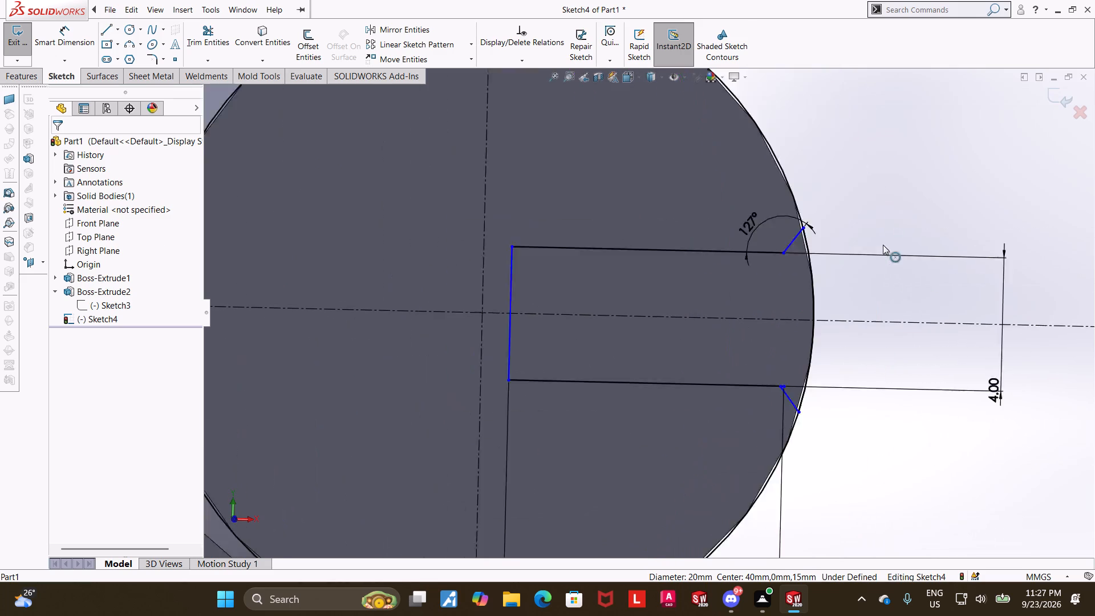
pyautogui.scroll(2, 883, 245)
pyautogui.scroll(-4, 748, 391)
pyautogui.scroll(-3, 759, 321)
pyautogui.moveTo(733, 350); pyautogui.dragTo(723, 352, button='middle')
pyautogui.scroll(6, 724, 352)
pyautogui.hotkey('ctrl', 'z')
# Examine the slot sketch's placement on the 20 mm cylinder and the overall part from an angled view.
pyautogui.scroll(3, 699, 346)
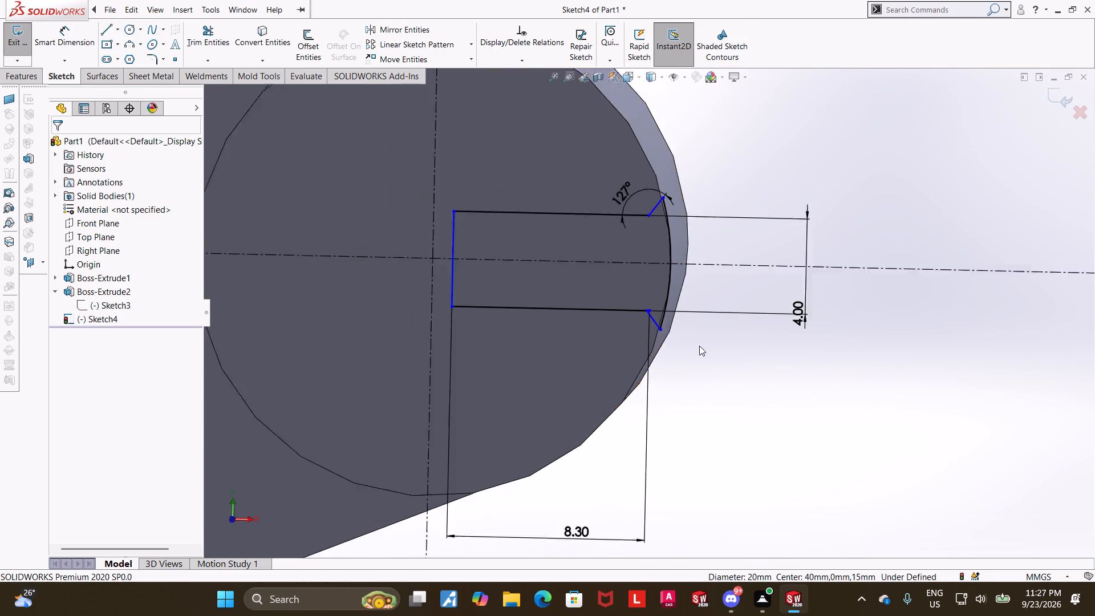
pyautogui.scroll(3, 699, 346)
pyautogui.scroll(-3, 606, 243)
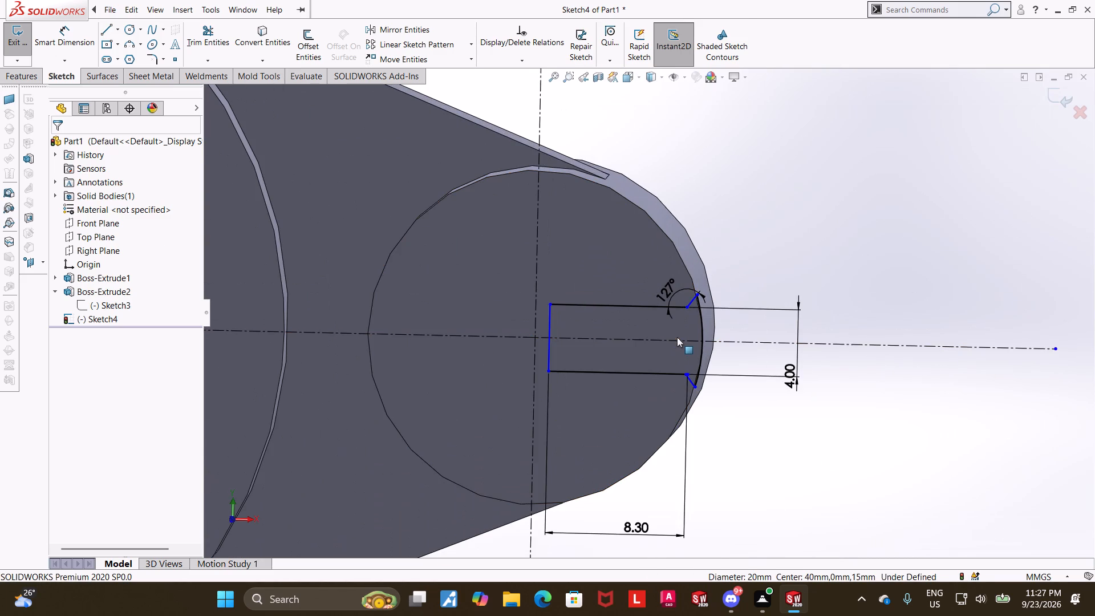
pyautogui.scroll(3, 708, 378)
pyautogui.scroll(3, 680, 416)
pyautogui.middleClick(708, 402)
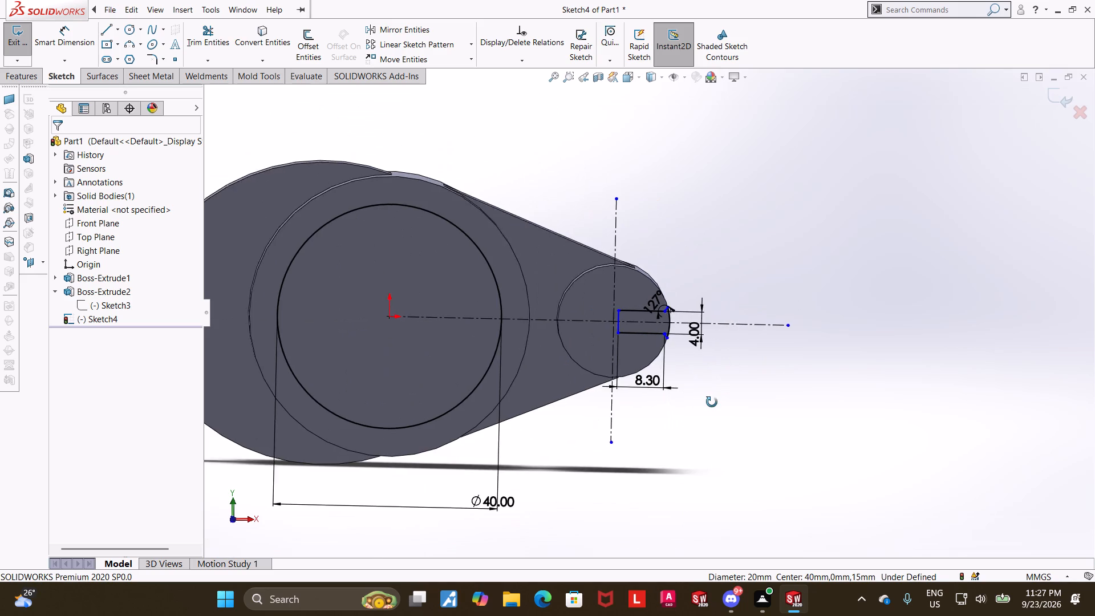
pyautogui.scroll(2, 701, 403)
pyautogui.moveTo(728, 393); pyautogui.dragTo(696, 407, button='middle')
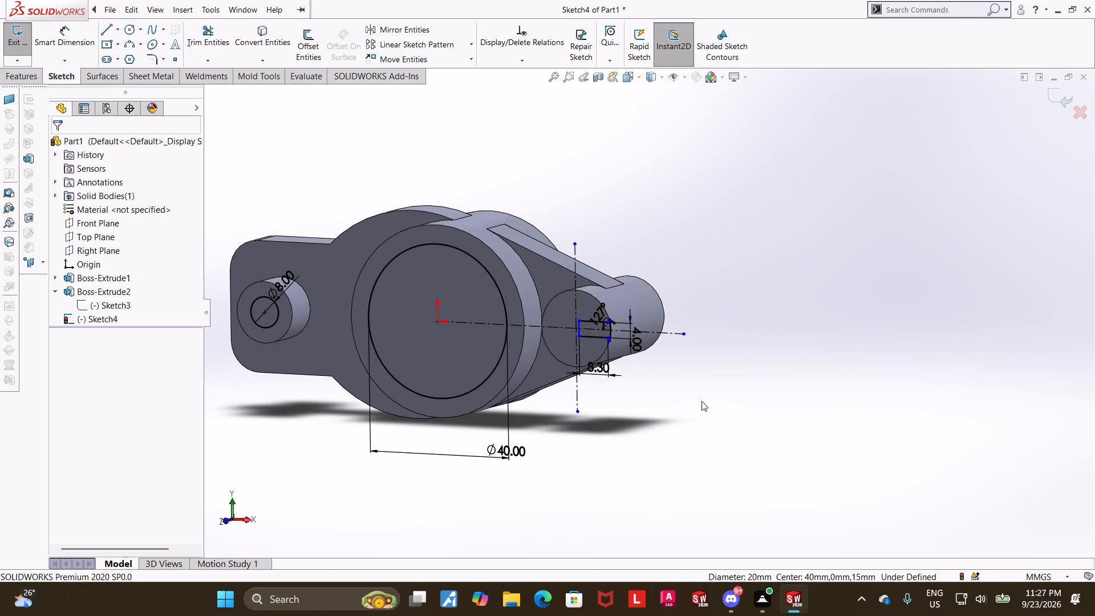
# From the front view, dimension the horizontal distance from the origin to the slot's inner vertical edge, keeping the drawn distance.
pyautogui.moveTo(707, 401); pyautogui.dragTo(712, 399, button='middle')
pyautogui.click(628, 86)
pyautogui.click(628, 83)
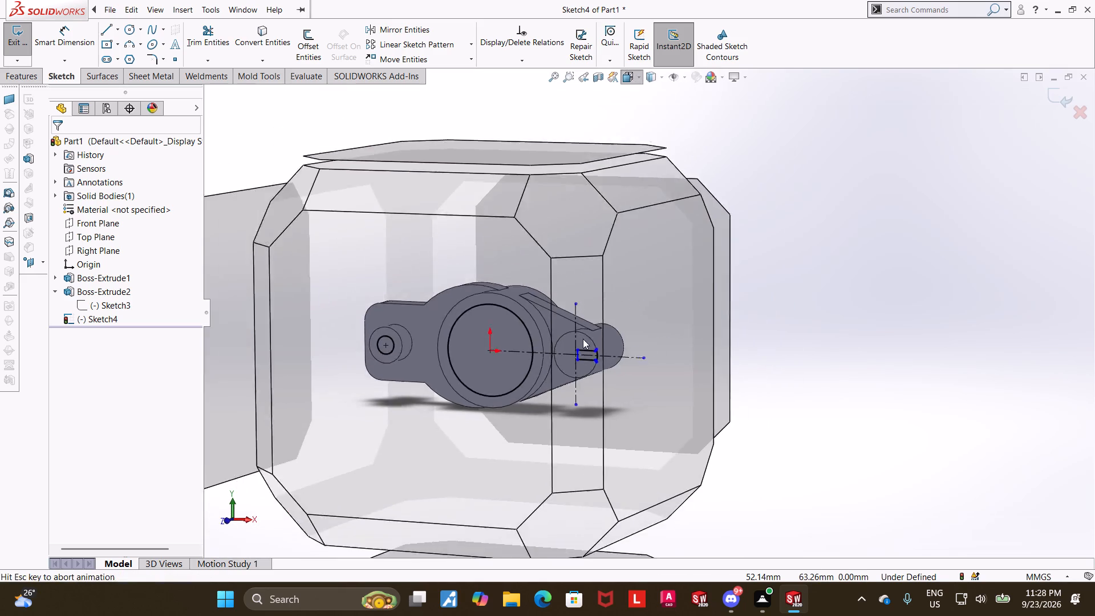
pyautogui.click(540, 387)
pyautogui.click(58, 36)
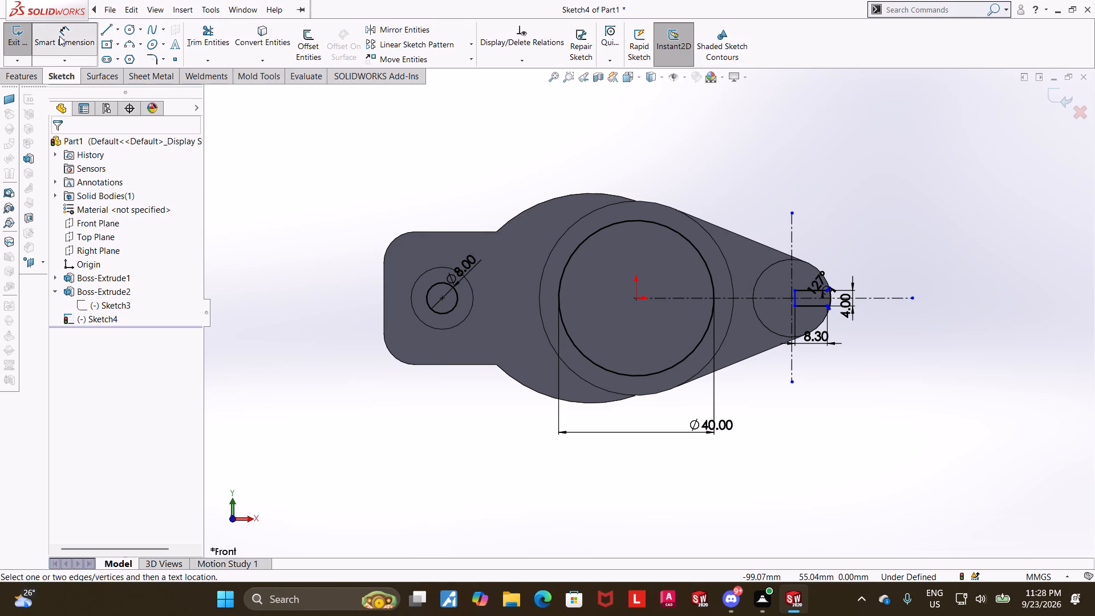
pyautogui.click(634, 299)
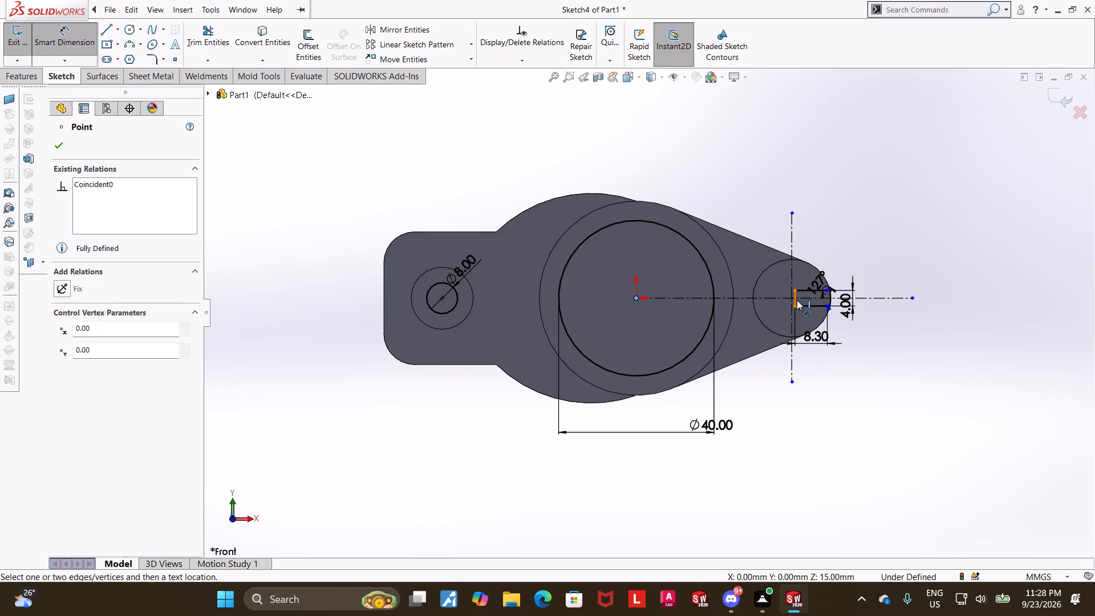
pyautogui.click(797, 300)
pyautogui.click(756, 183)
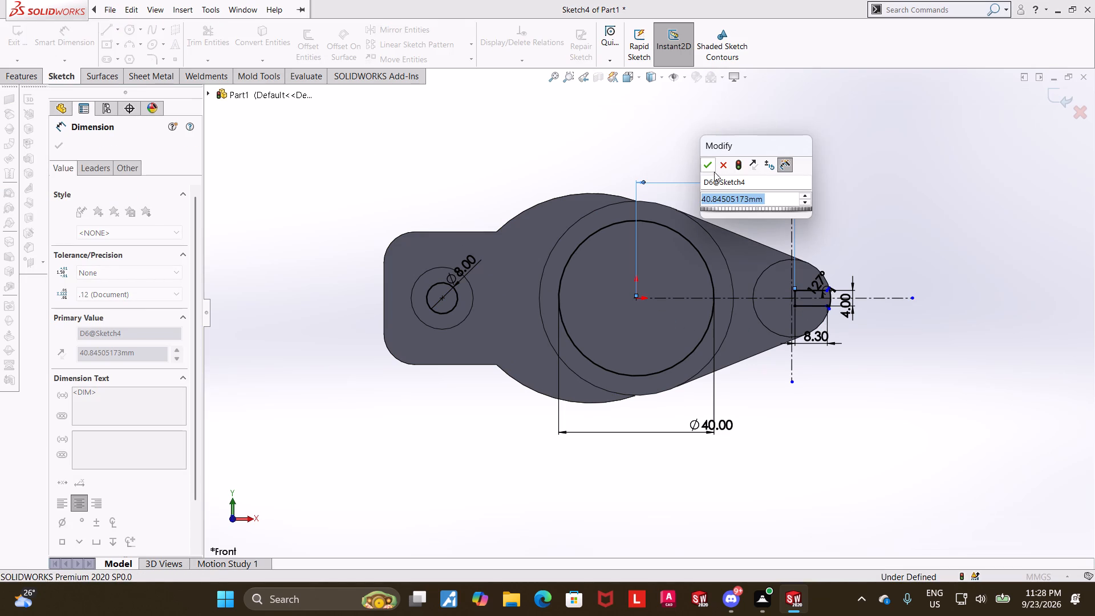
pyautogui.click(710, 170)
pyautogui.scroll(-4, 841, 300)
pyautogui.scroll(-8, 728, 281)
pyautogui.press('Escape')
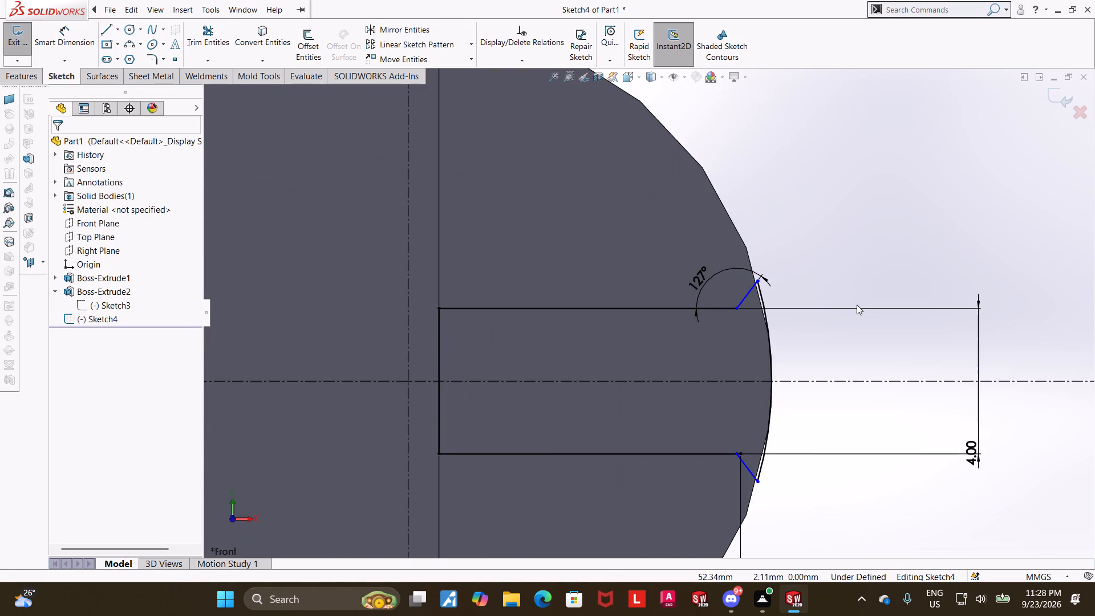
# Dimension the horizontal width of the slot's upper flared end between the flare line's two endpoints, keeping the drawn width.
pyautogui.click(80, 39)
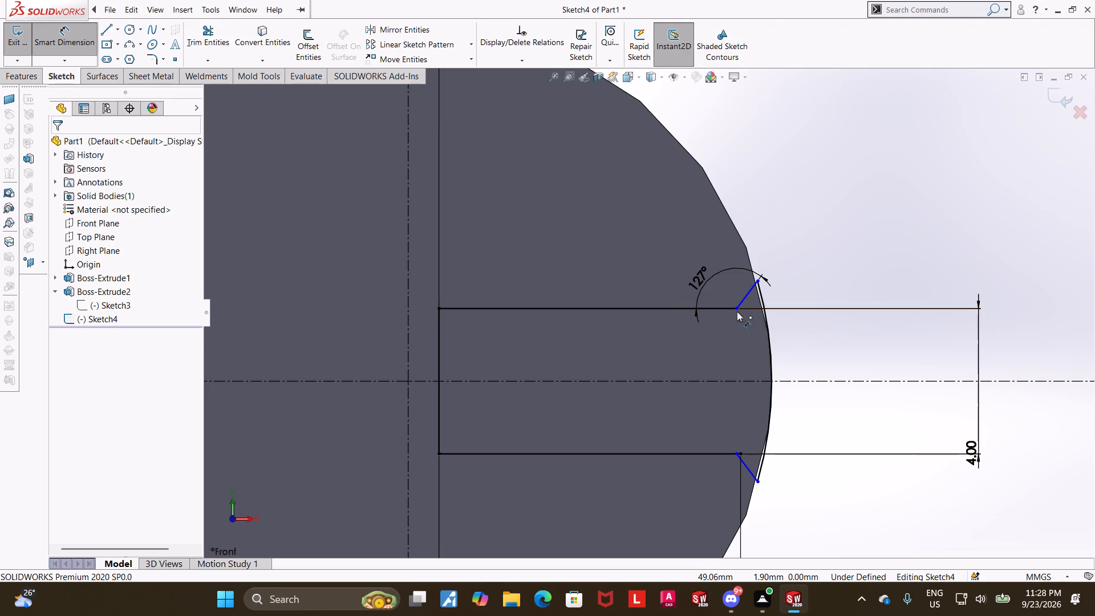
pyautogui.click(758, 282)
pyautogui.click(737, 308)
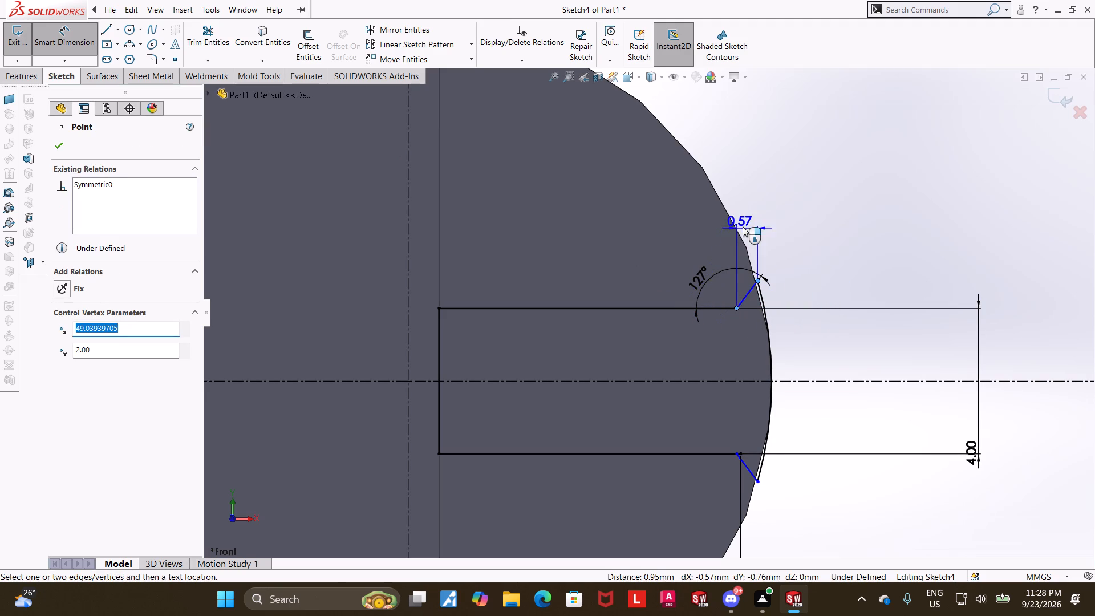
pyautogui.click(748, 224)
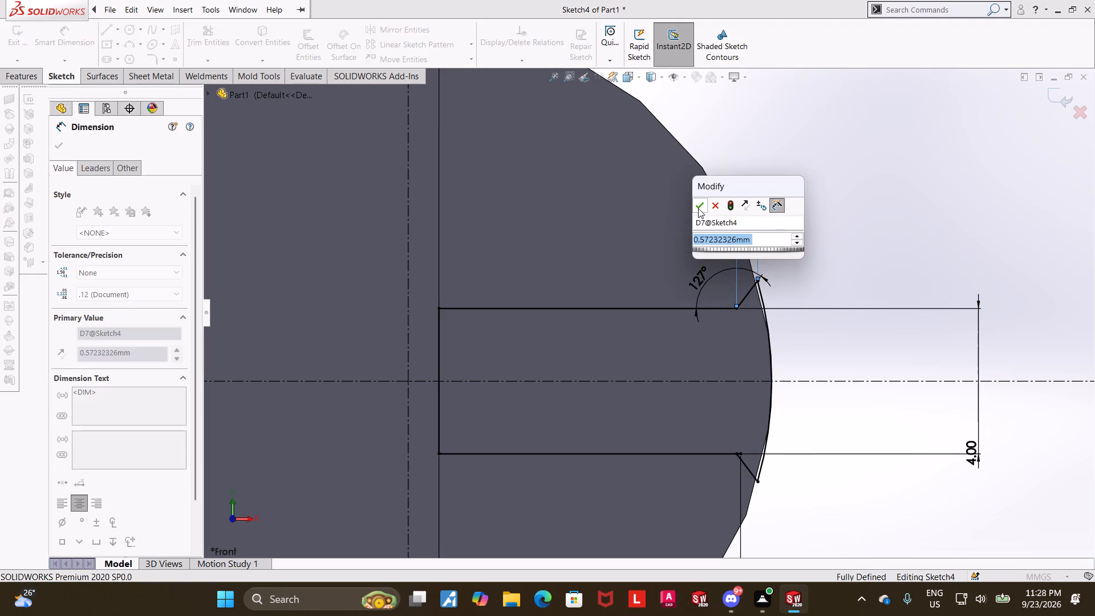
pyautogui.click(698, 208)
pyautogui.click(871, 258)
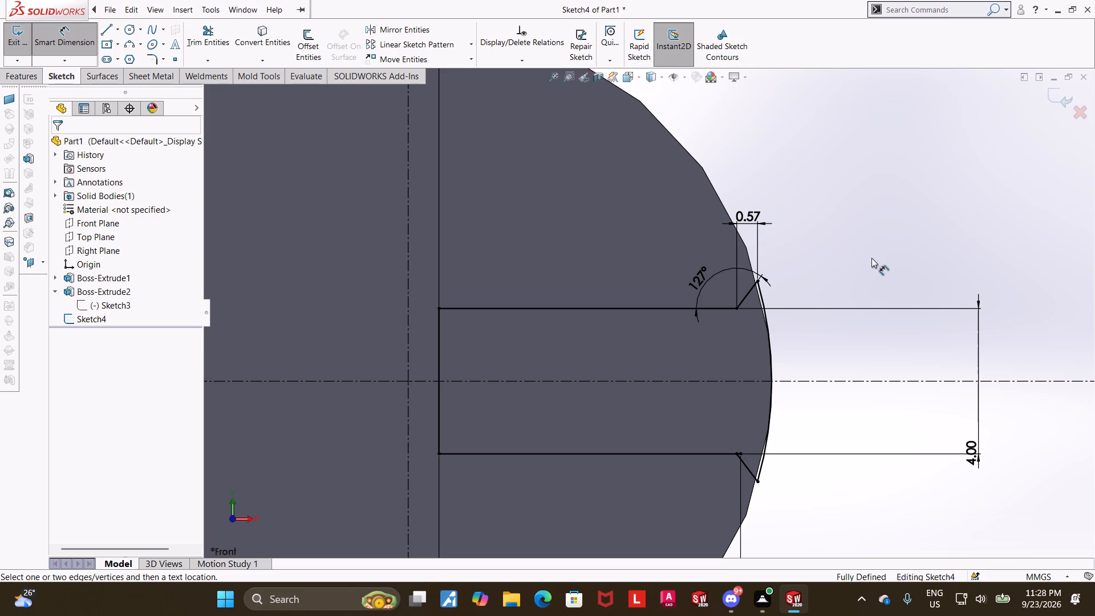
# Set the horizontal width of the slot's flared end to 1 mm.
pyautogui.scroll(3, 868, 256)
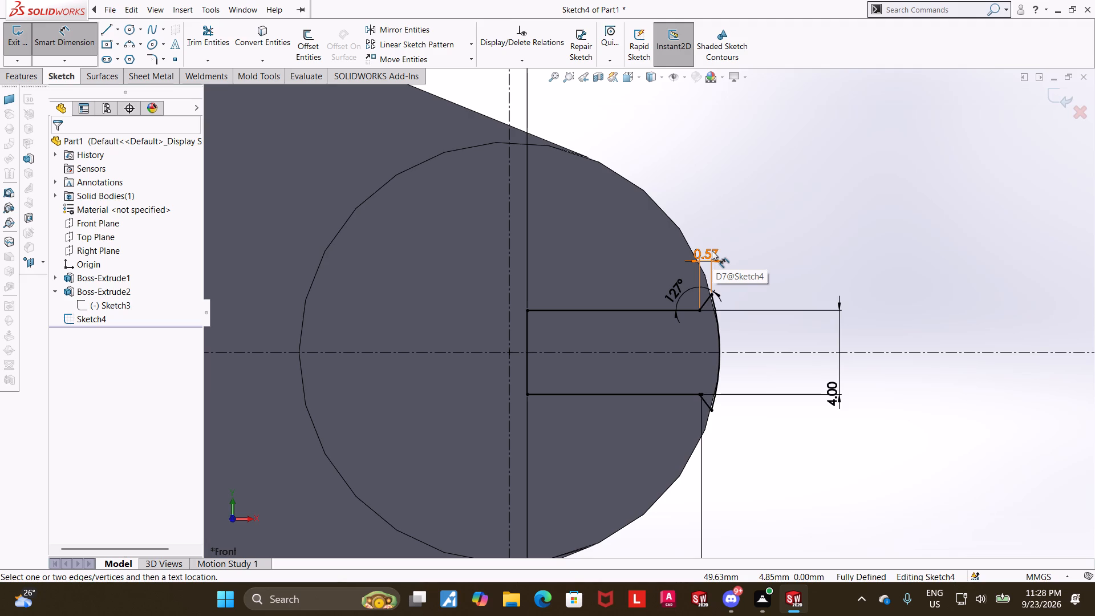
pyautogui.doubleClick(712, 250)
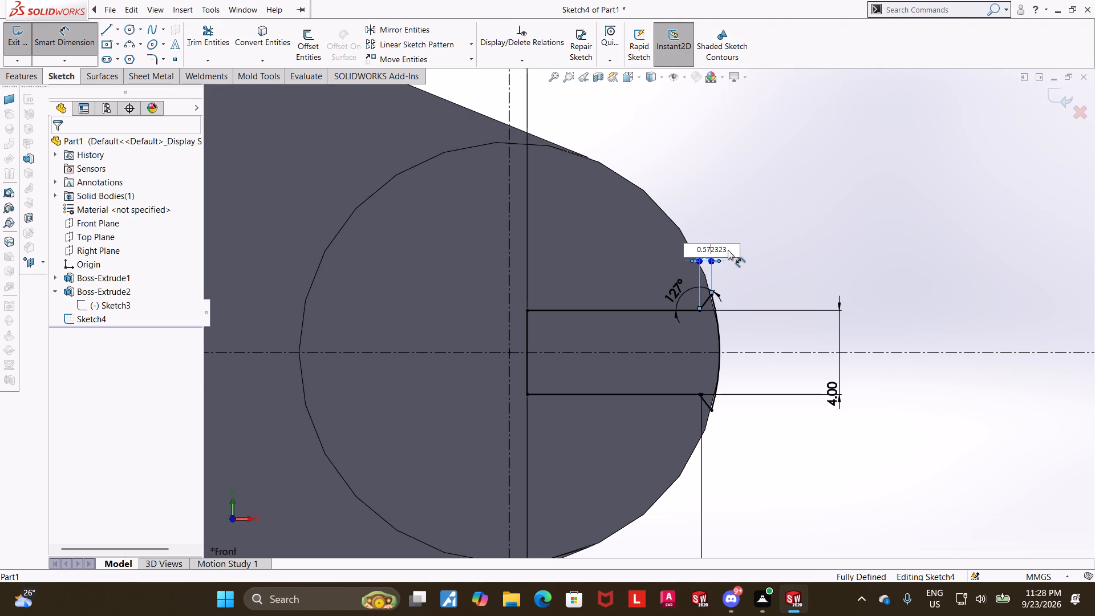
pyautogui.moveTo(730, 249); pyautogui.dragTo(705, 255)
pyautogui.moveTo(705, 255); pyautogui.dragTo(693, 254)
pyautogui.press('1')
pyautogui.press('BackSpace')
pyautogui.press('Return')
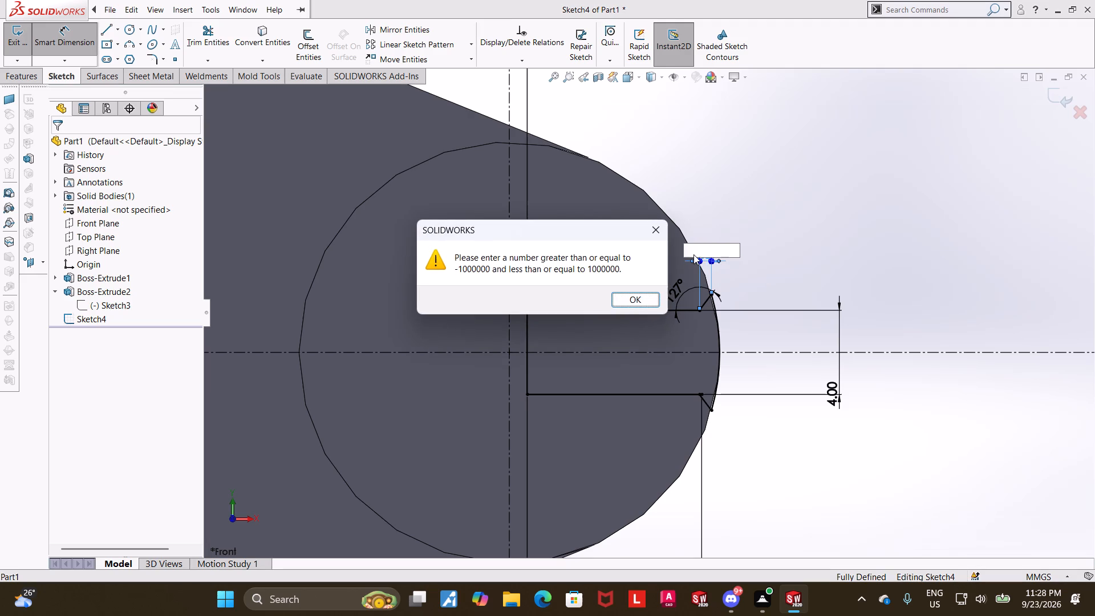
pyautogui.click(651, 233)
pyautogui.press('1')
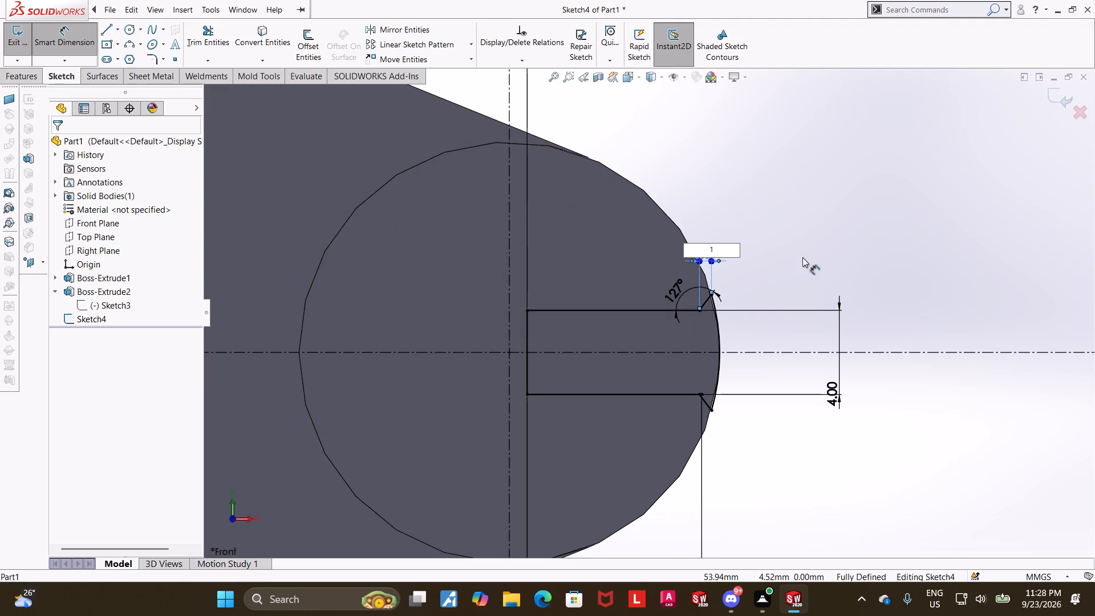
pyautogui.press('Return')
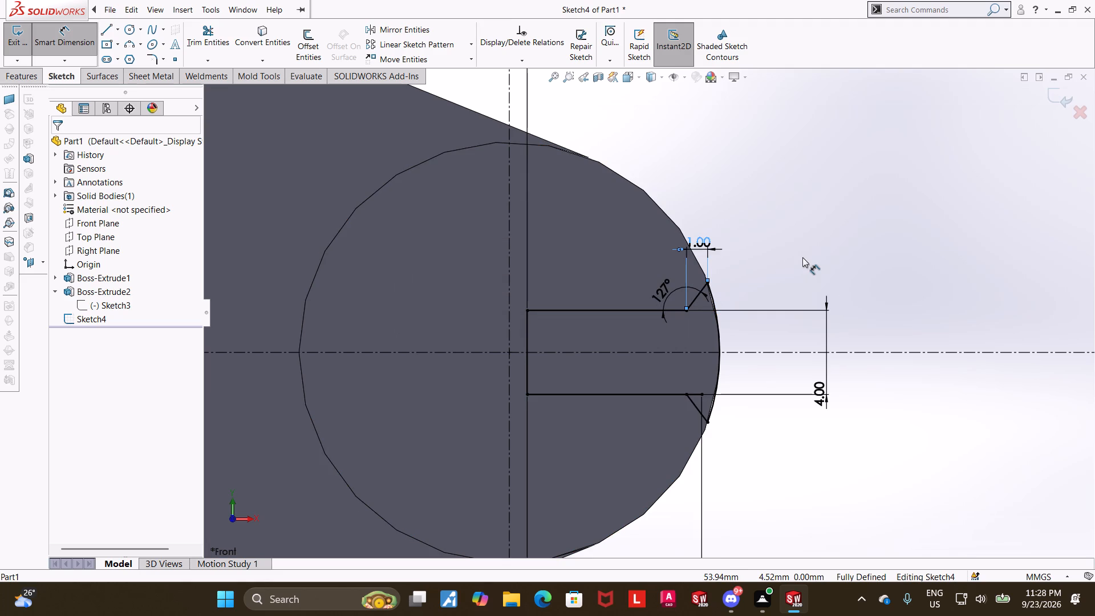
# Set the horizontal width of the slot's flared end to 0.3 mm and exit the sketch.
pyautogui.doubleClick(704, 242)
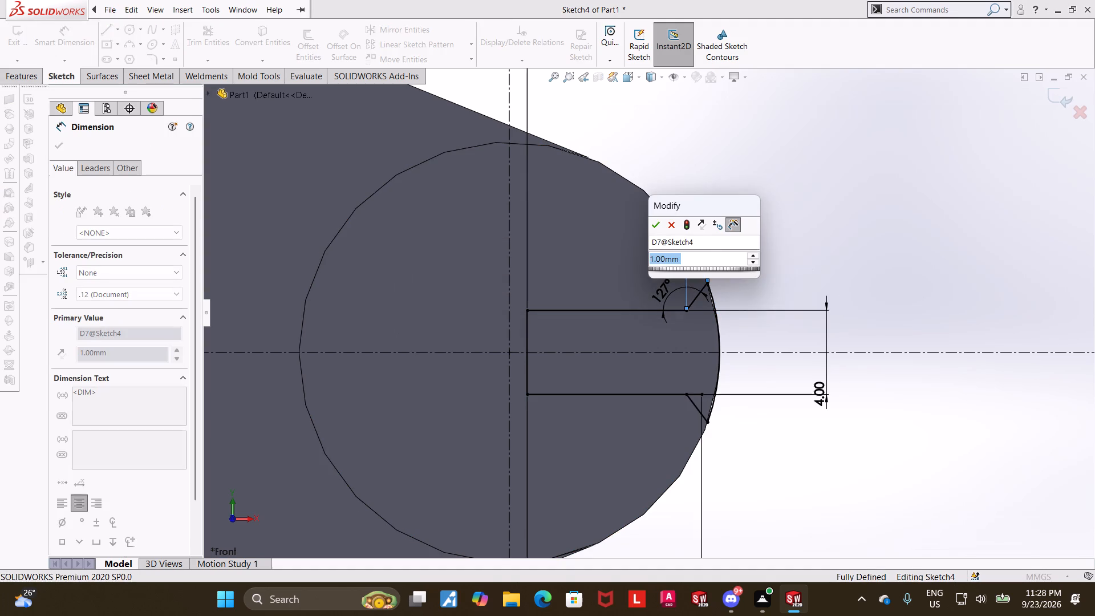
pyautogui.write('0.3')
pyautogui.press('Return')
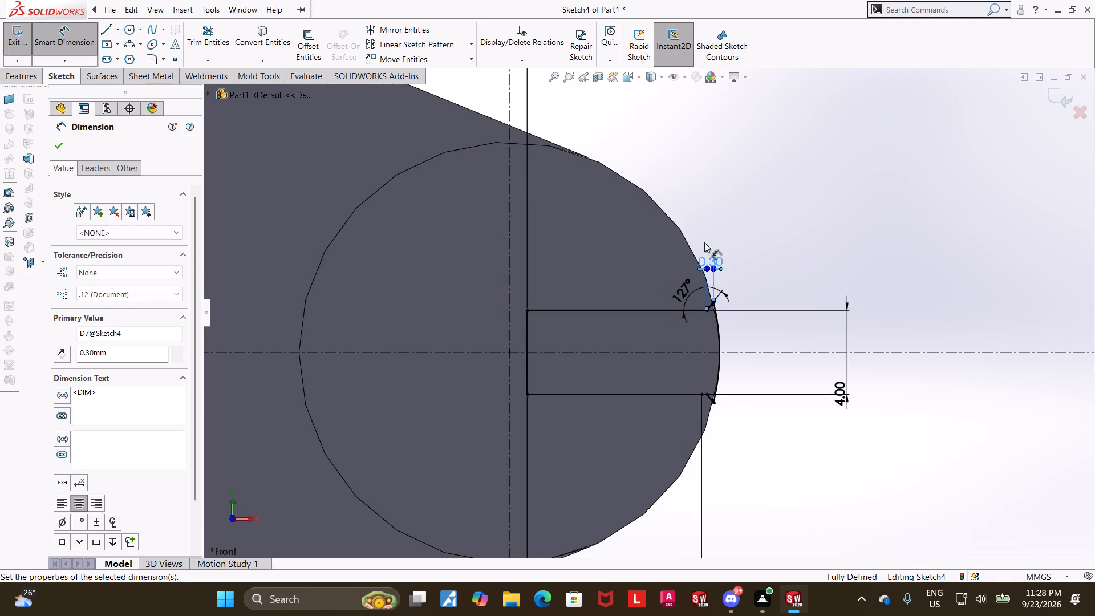
pyautogui.scroll(-6, 691, 311)
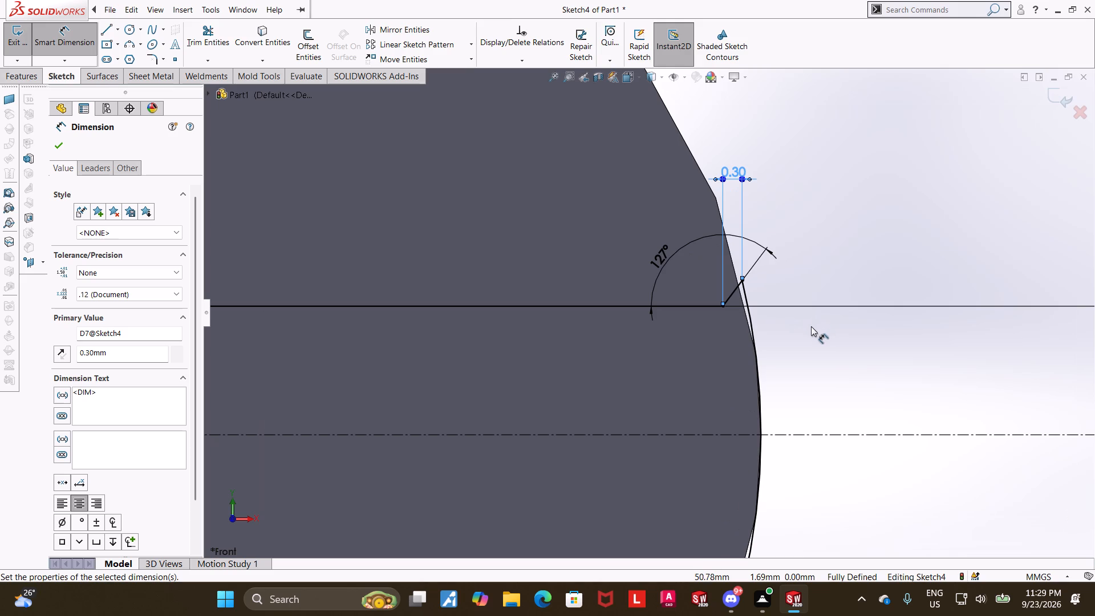
pyautogui.scroll(3, 797, 333)
pyautogui.scroll(1, 842, 304)
pyautogui.click(795, 241)
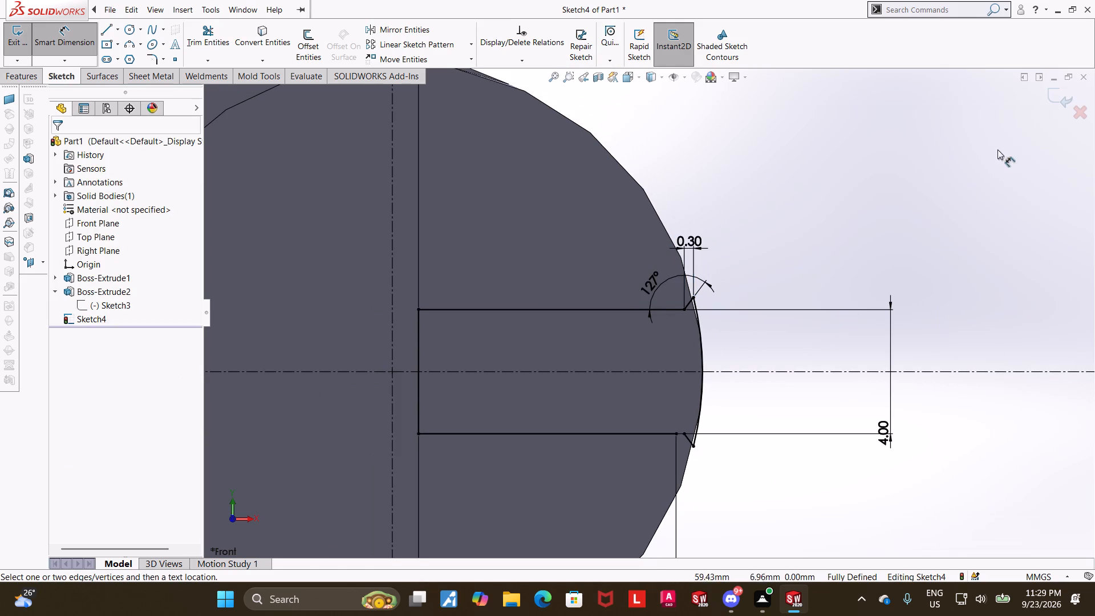
pyautogui.click(1044, 99)
pyautogui.click(1049, 99)
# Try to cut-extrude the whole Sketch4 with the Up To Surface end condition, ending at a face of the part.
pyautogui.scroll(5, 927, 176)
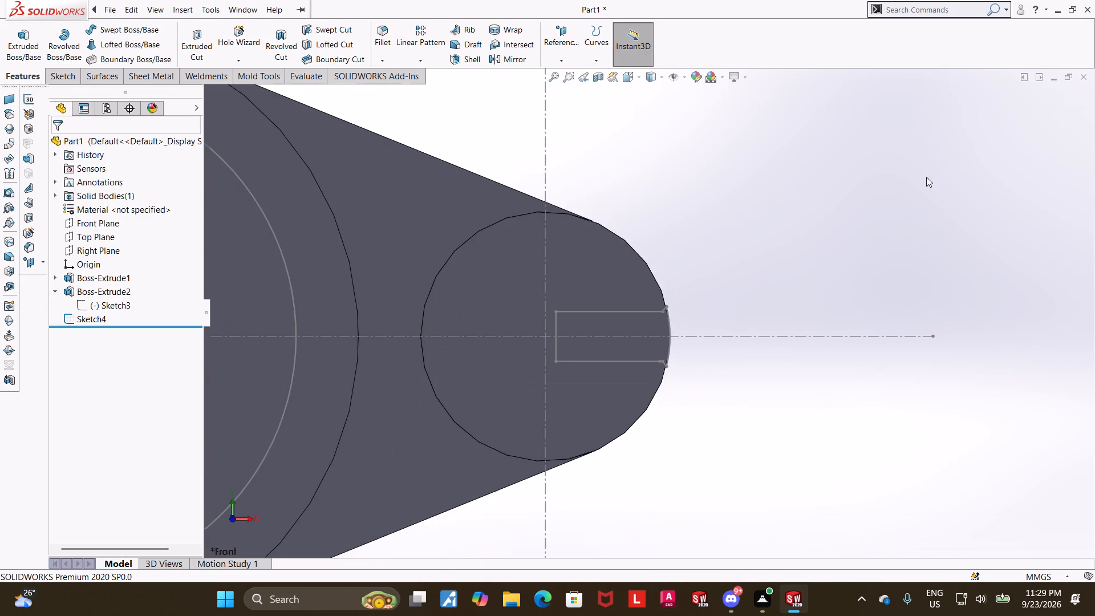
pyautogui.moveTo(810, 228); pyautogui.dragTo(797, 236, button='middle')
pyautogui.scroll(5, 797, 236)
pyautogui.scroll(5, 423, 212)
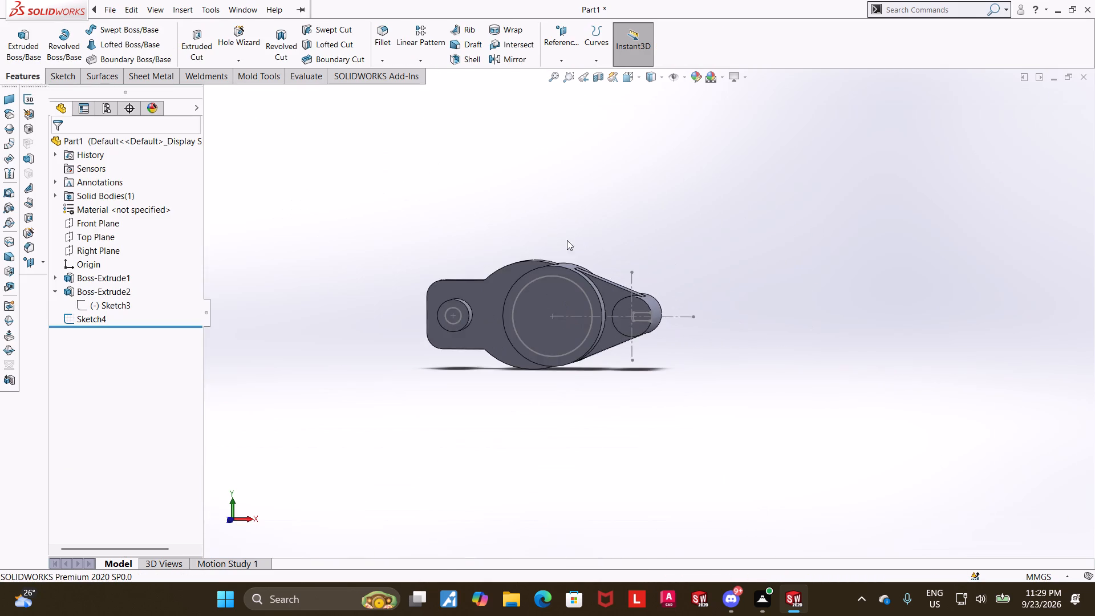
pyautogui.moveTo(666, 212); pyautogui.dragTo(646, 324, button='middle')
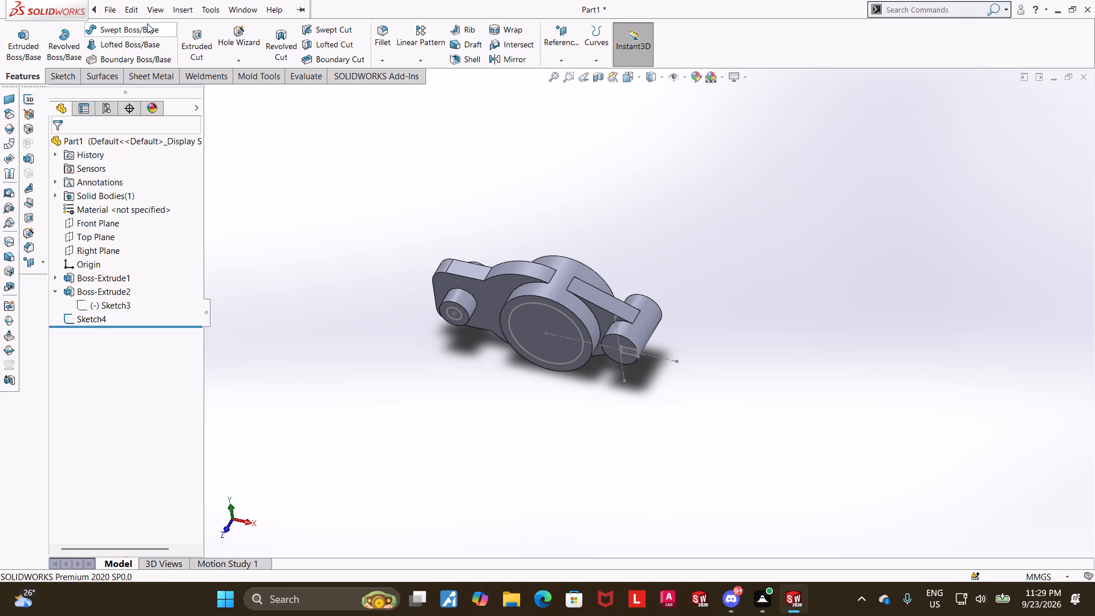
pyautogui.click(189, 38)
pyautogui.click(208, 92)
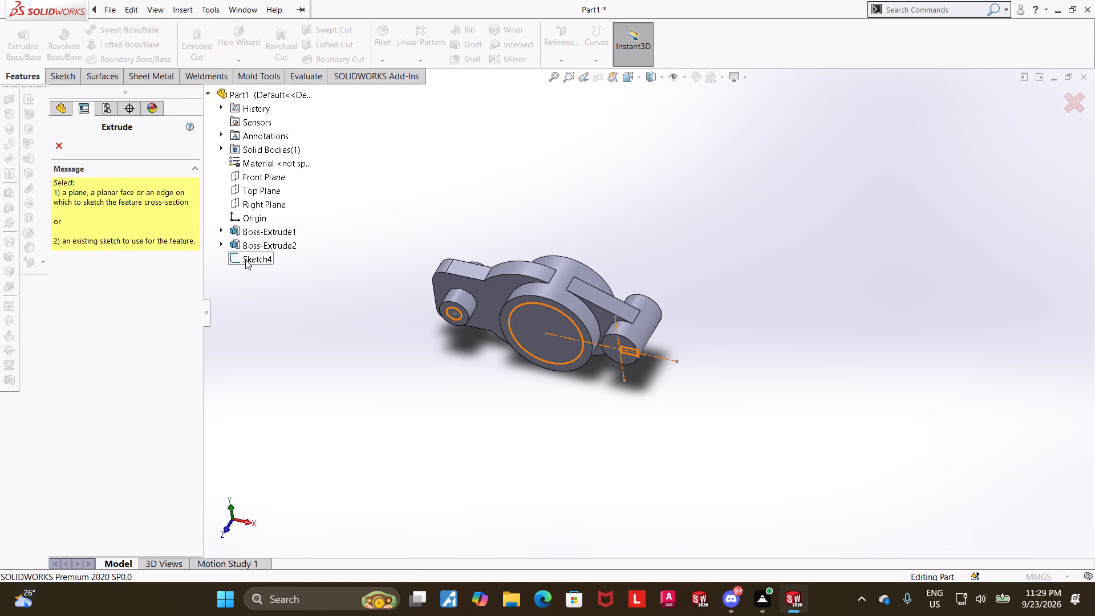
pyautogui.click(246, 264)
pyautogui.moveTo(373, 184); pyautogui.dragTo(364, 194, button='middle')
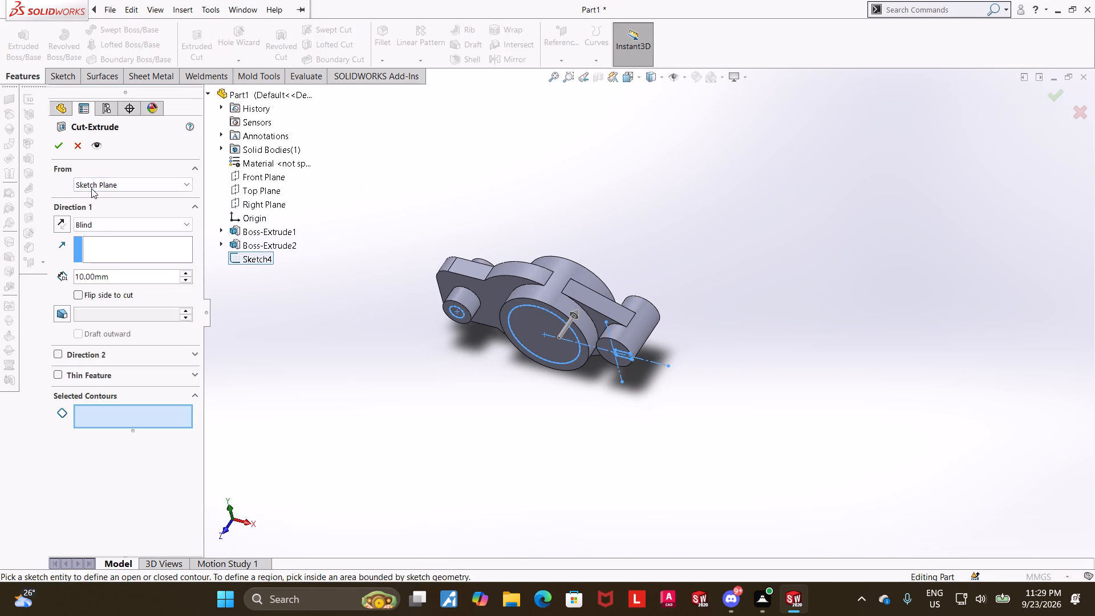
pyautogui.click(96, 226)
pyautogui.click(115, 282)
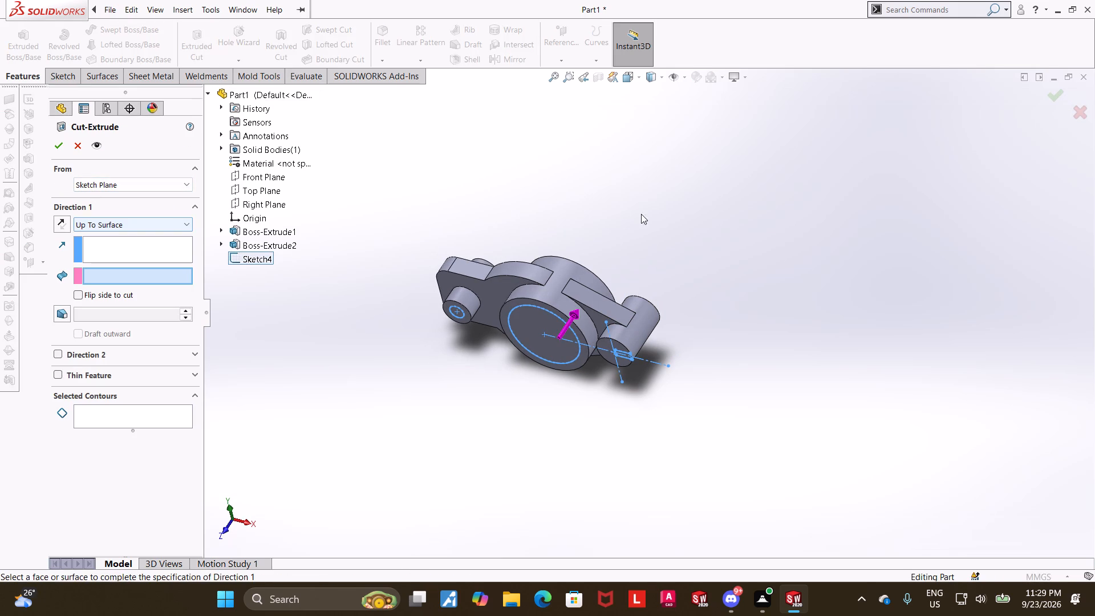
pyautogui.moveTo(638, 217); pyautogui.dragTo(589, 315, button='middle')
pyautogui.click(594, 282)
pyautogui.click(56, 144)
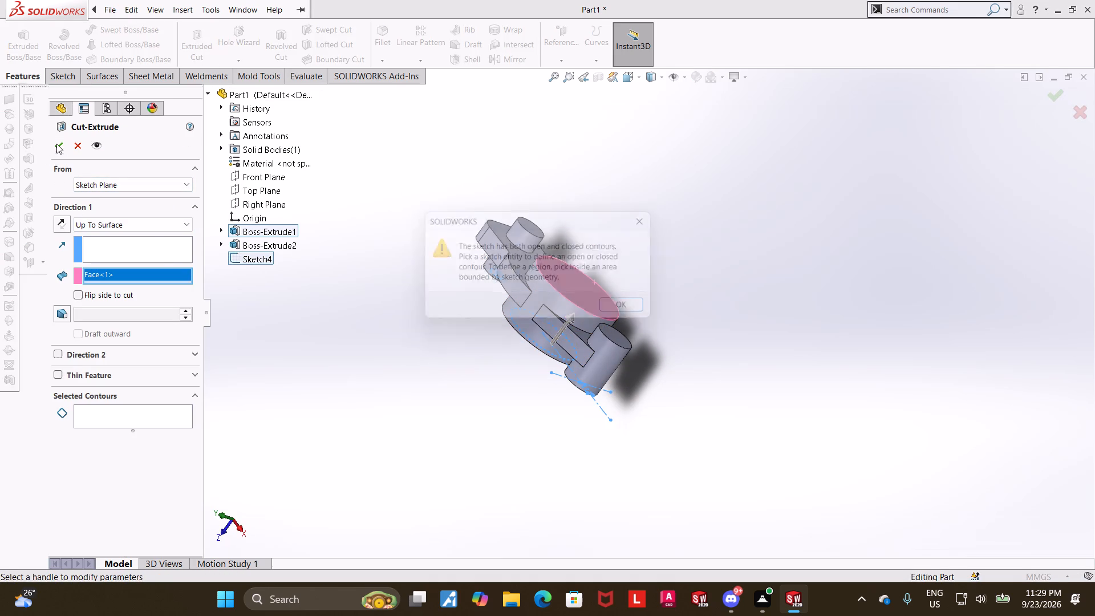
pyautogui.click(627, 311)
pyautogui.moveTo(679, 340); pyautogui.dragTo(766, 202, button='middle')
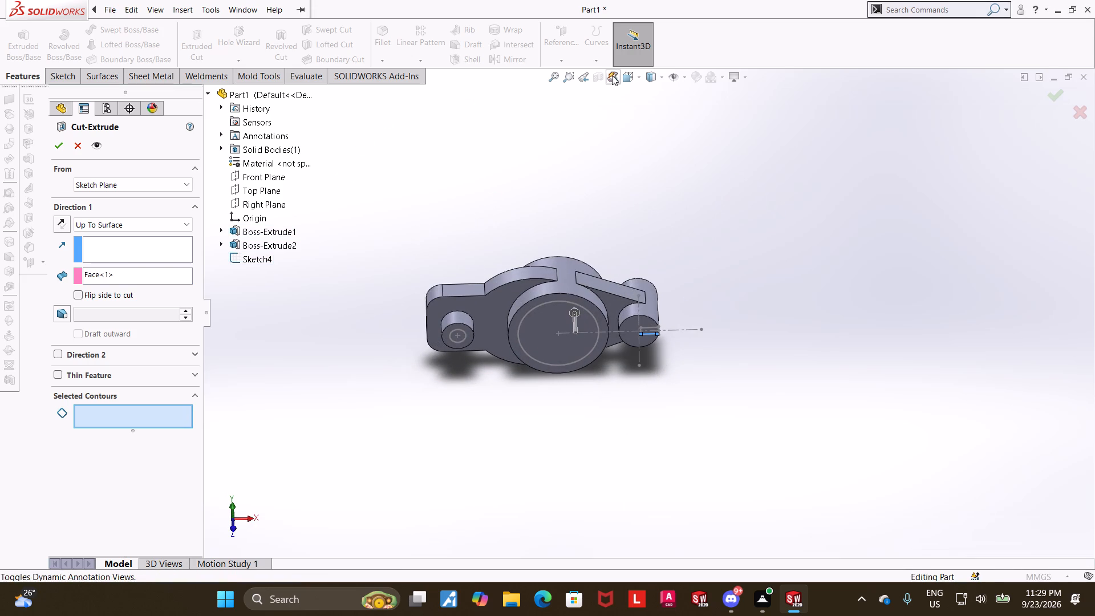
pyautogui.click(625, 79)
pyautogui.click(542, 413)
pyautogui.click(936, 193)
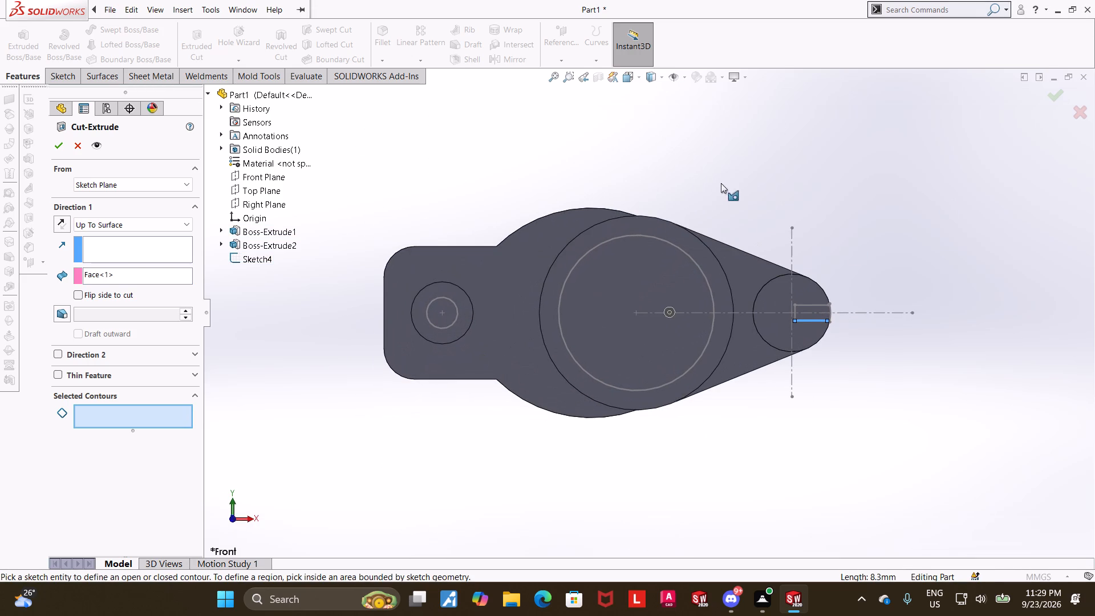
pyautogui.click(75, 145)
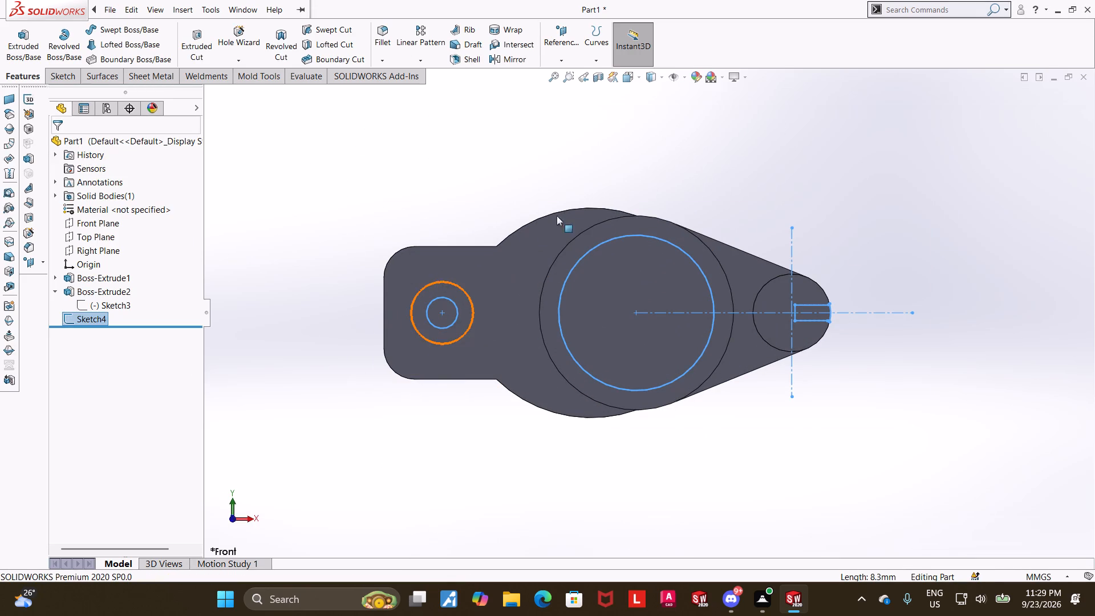
# Cut-extrude the 40 mm circle of Sketch4 through all of the large central cylinder.
pyautogui.click(635, 164)
pyautogui.click(671, 245)
pyautogui.moveTo(776, 161); pyautogui.dragTo(754, 175, button='middle')
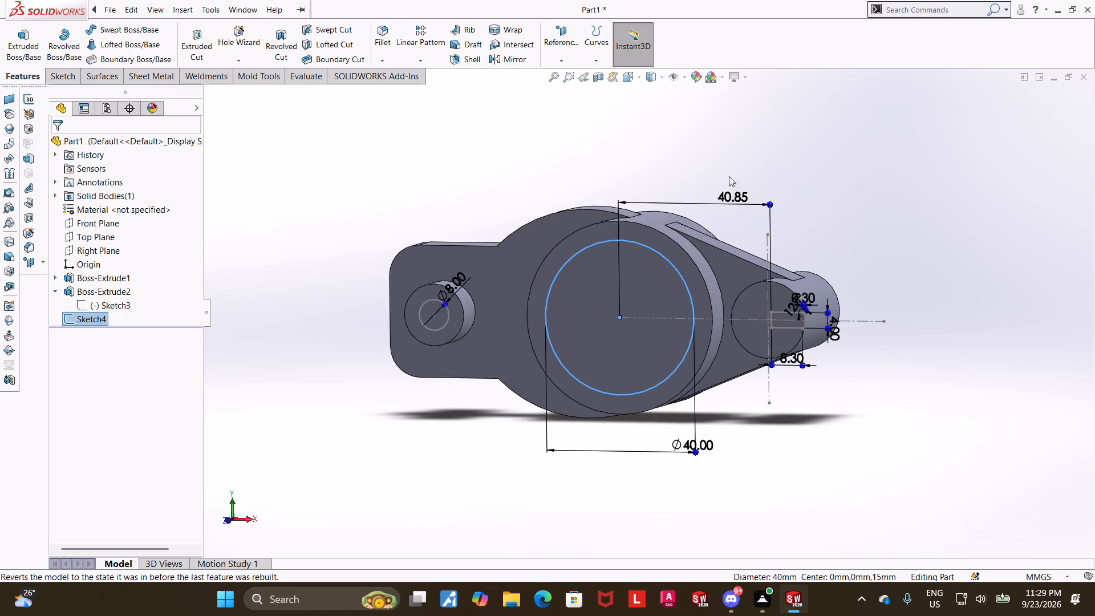
pyautogui.click(213, 48)
pyautogui.moveTo(319, 149); pyautogui.dragTo(313, 156, button='middle')
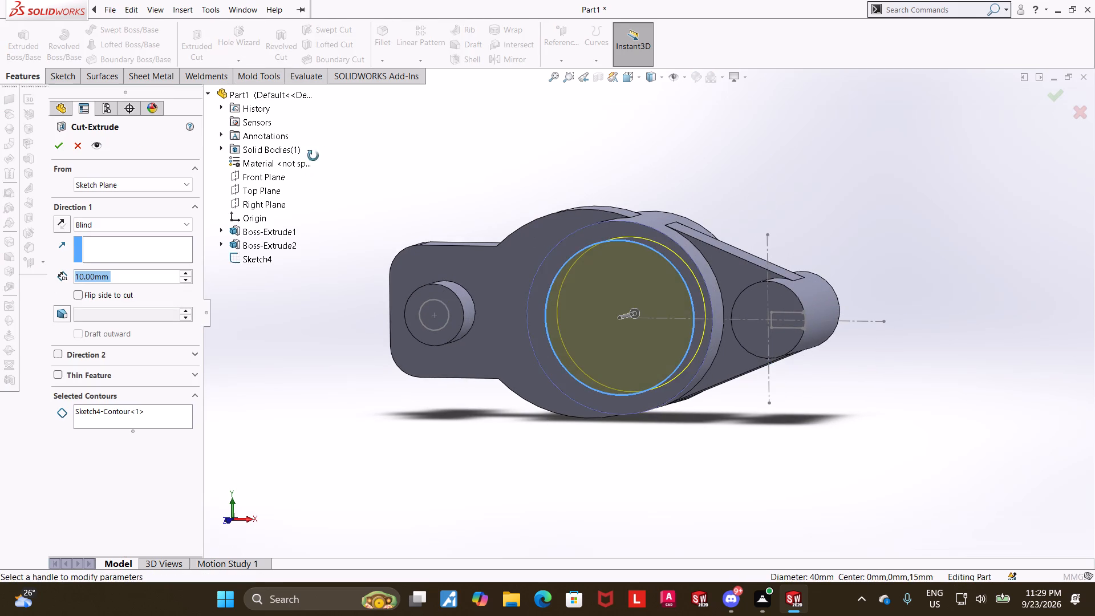
pyautogui.moveTo(313, 156); pyautogui.dragTo(257, 255, button='middle')
pyautogui.click(125, 230)
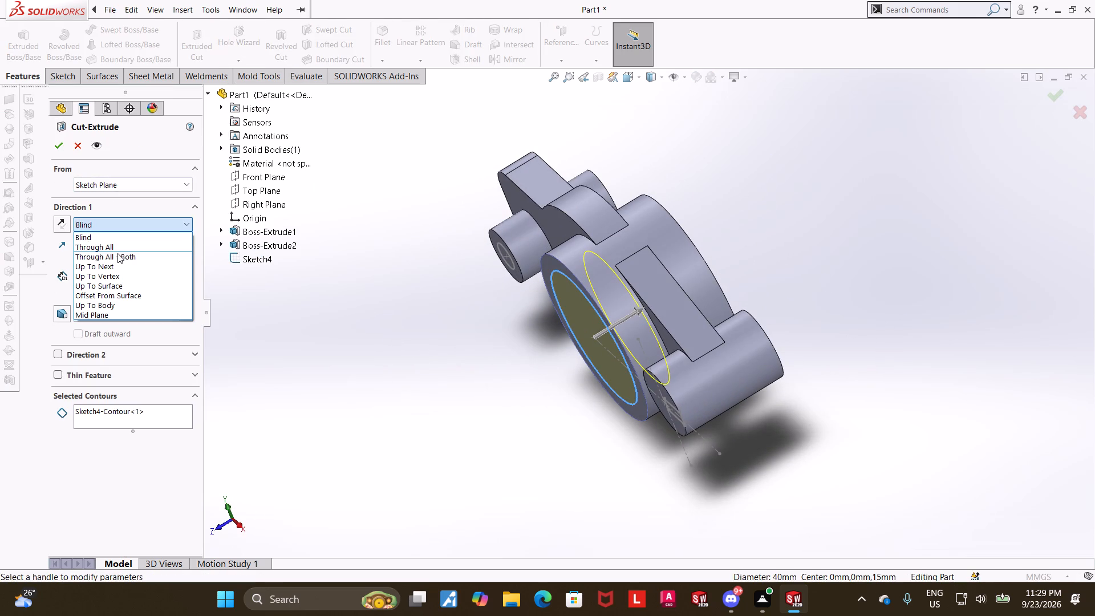
pyautogui.click(118, 245)
pyautogui.click(57, 152)
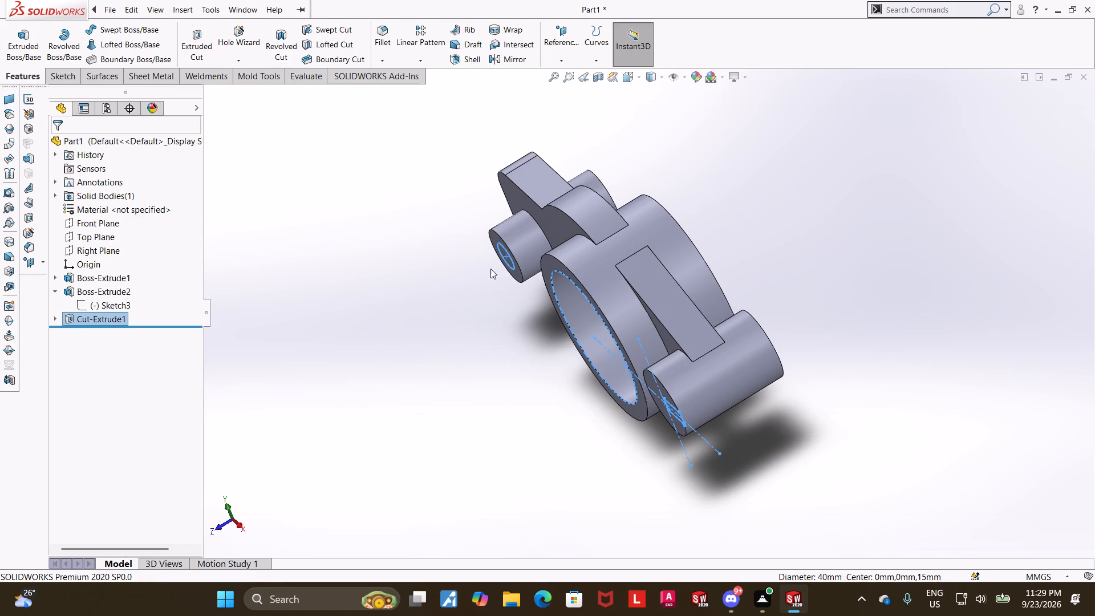
pyautogui.click(484, 312)
# Show Sketch4 of the bore's cut feature on the model.
pyautogui.moveTo(416, 307); pyautogui.dragTo(446, 272, button='middle')
pyautogui.click(58, 318)
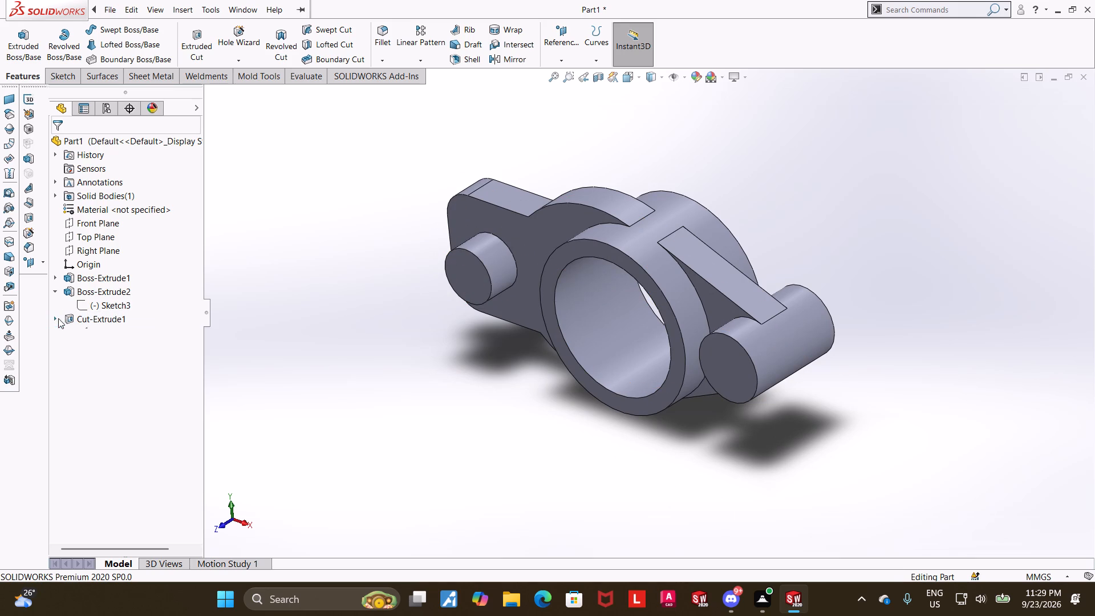
pyautogui.click(114, 326)
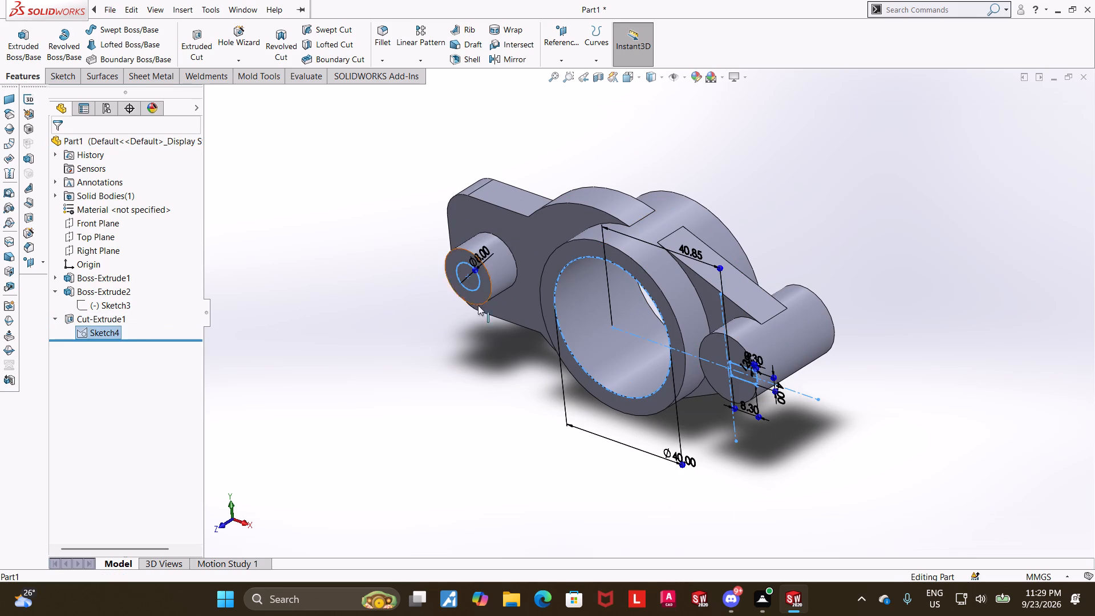
pyautogui.click(478, 294)
pyautogui.click(114, 335)
pyautogui.click(129, 317)
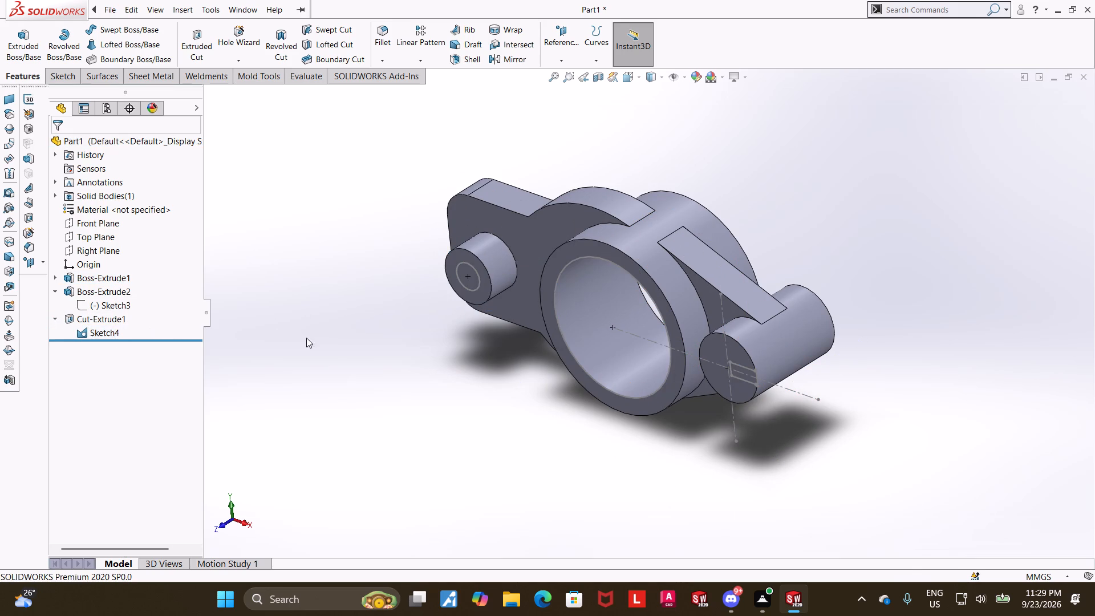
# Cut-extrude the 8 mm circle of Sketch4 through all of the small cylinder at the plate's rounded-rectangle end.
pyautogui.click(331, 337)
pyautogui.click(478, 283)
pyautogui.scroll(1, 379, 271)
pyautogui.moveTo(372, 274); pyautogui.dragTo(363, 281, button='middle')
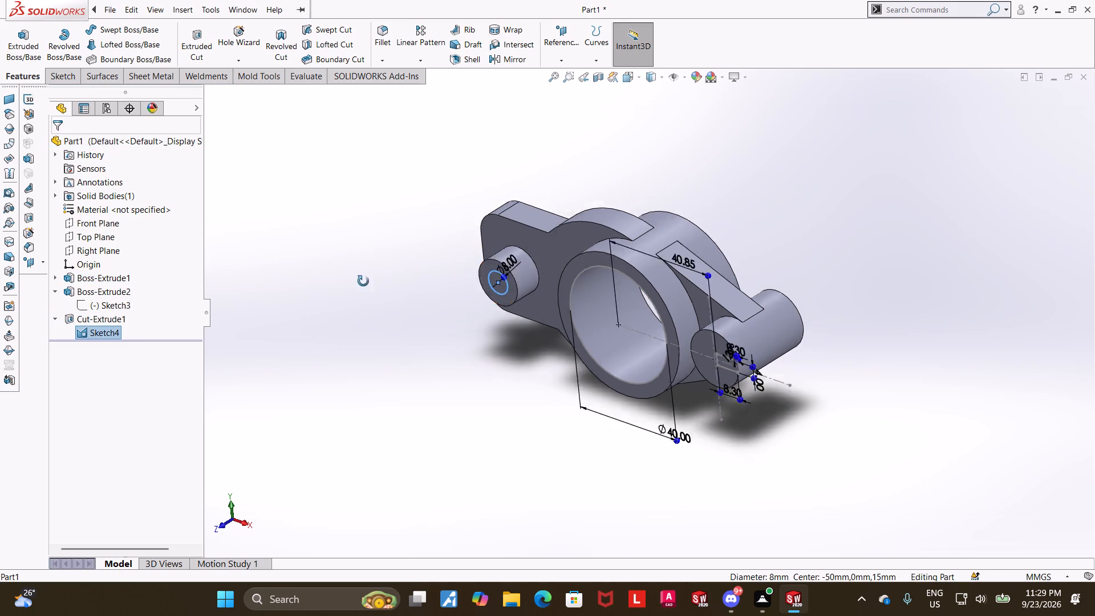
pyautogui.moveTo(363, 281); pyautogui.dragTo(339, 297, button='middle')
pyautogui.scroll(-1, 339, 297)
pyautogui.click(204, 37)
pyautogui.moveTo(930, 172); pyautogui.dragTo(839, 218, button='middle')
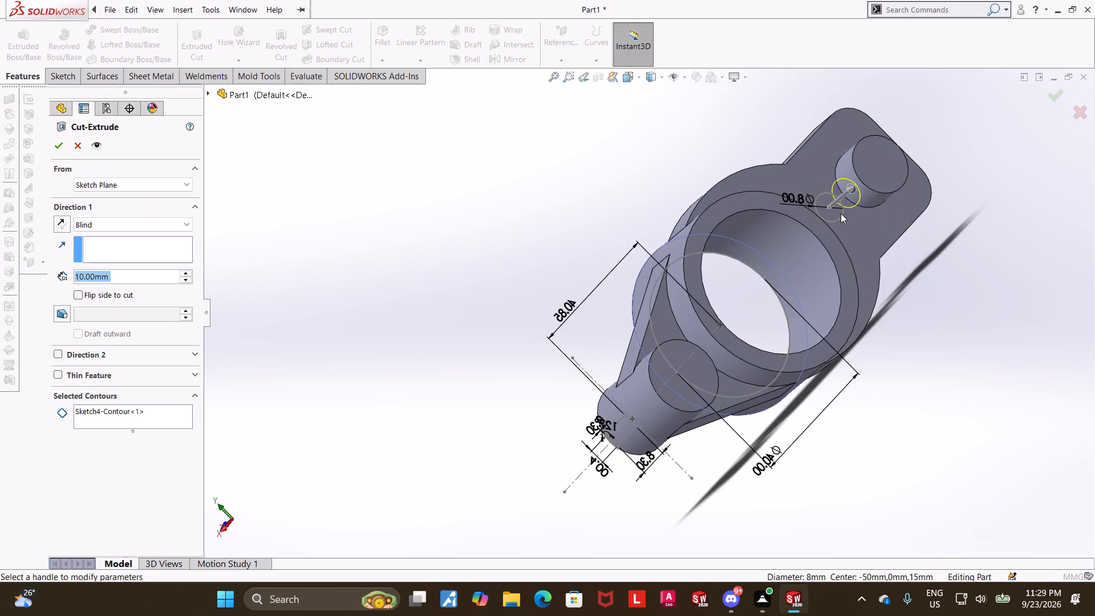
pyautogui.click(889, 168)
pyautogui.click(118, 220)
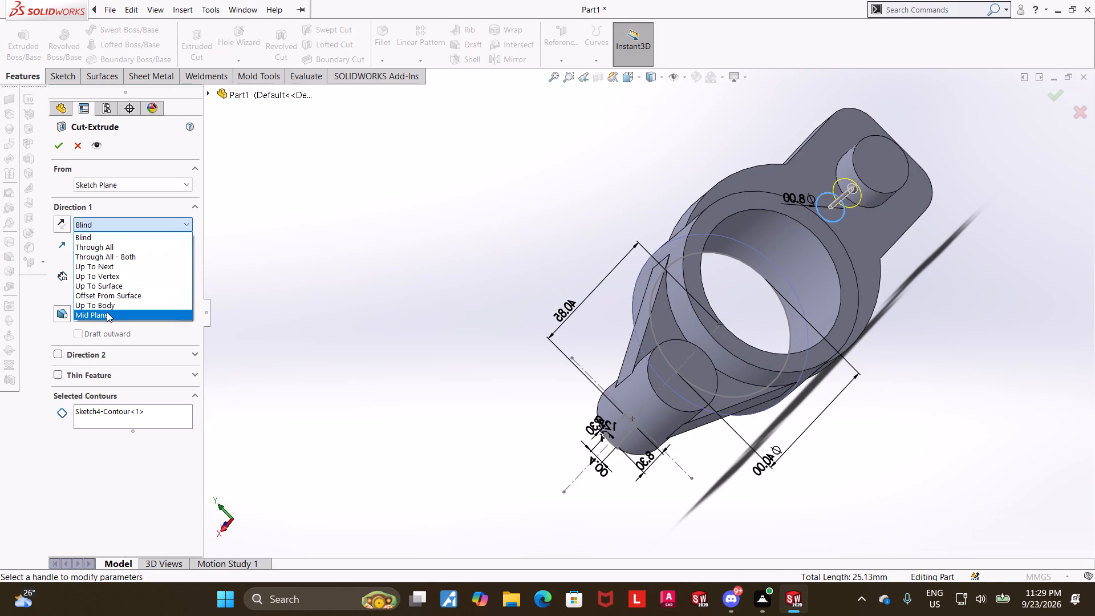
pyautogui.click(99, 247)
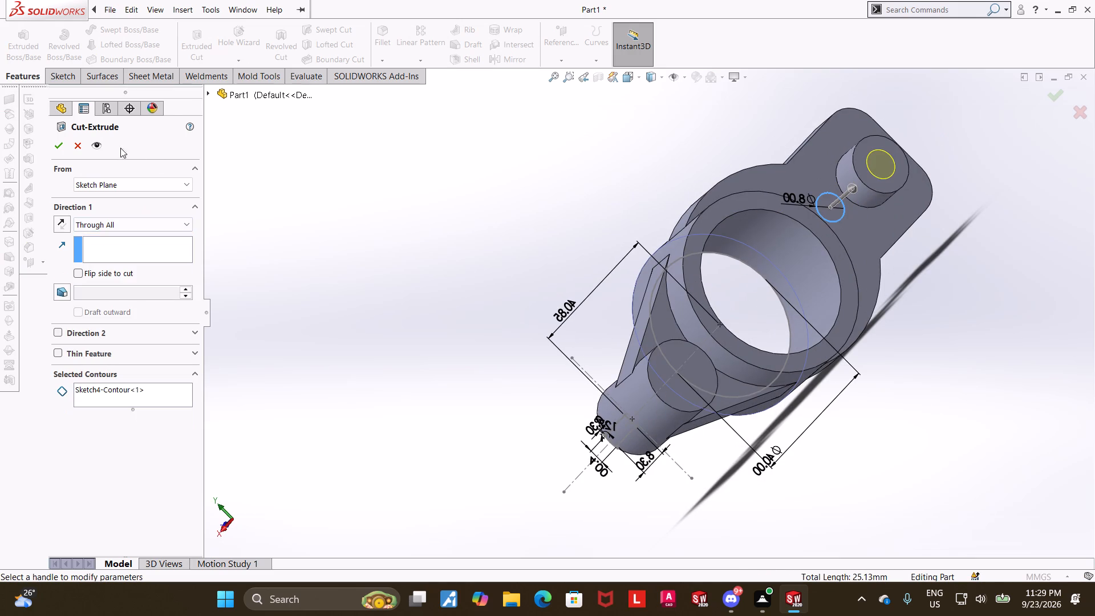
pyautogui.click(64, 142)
# Examine the slot outline of Sketch4 on the end face of the cylinder at the plate's tapered end.
pyautogui.scroll(4, 369, 263)
pyautogui.moveTo(377, 279); pyautogui.dragTo(476, 241, button='middle')
pyautogui.click(900, 364)
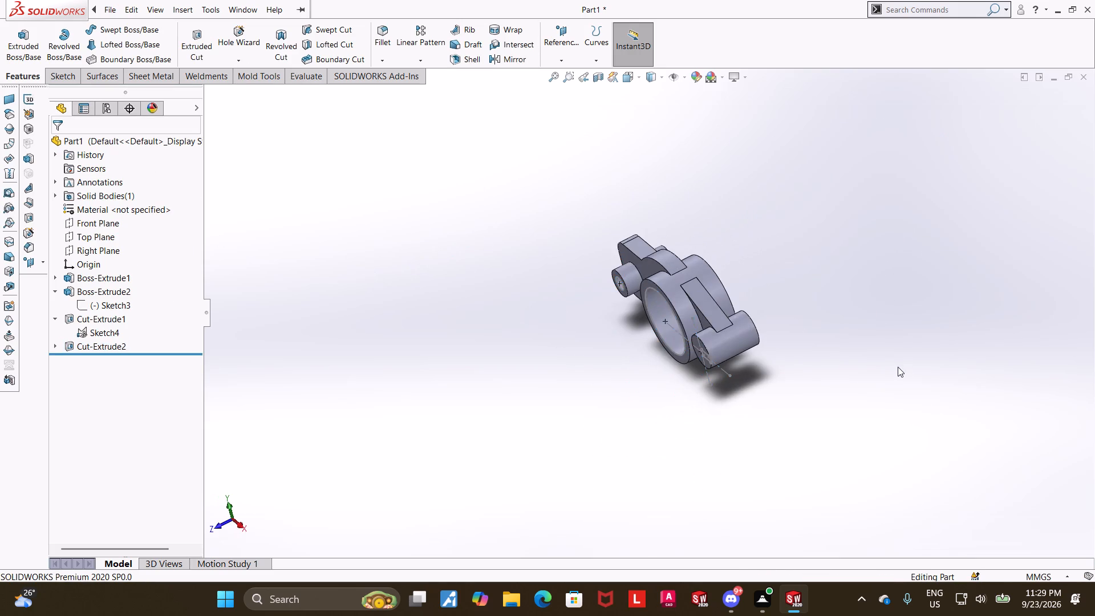
pyautogui.moveTo(818, 366); pyautogui.dragTo(875, 311, button='middle')
pyautogui.scroll(-6, 776, 311)
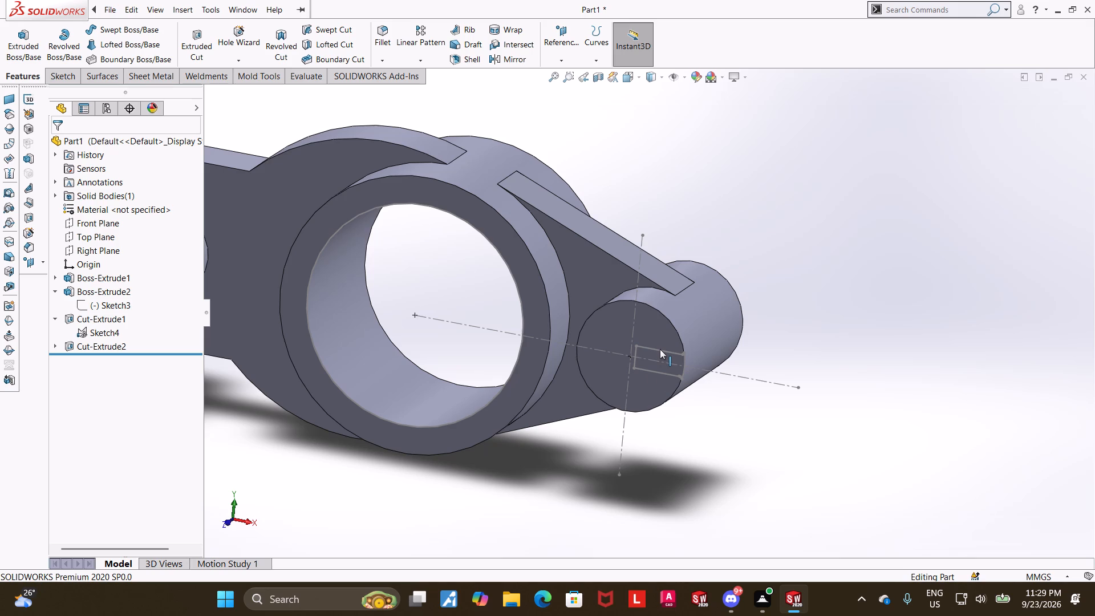
pyautogui.click(660, 349)
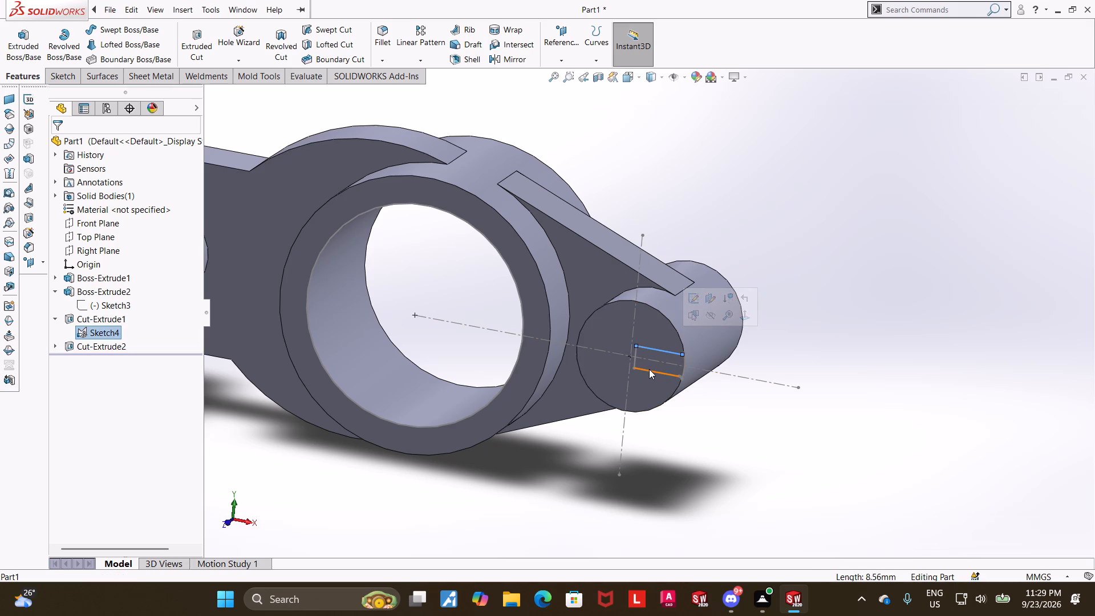
pyautogui.click(649, 369)
pyautogui.keyDown('ctrl'); pyautogui.click(636, 359); pyautogui.keyUp('ctrl')
pyautogui.scroll(-5, 675, 361)
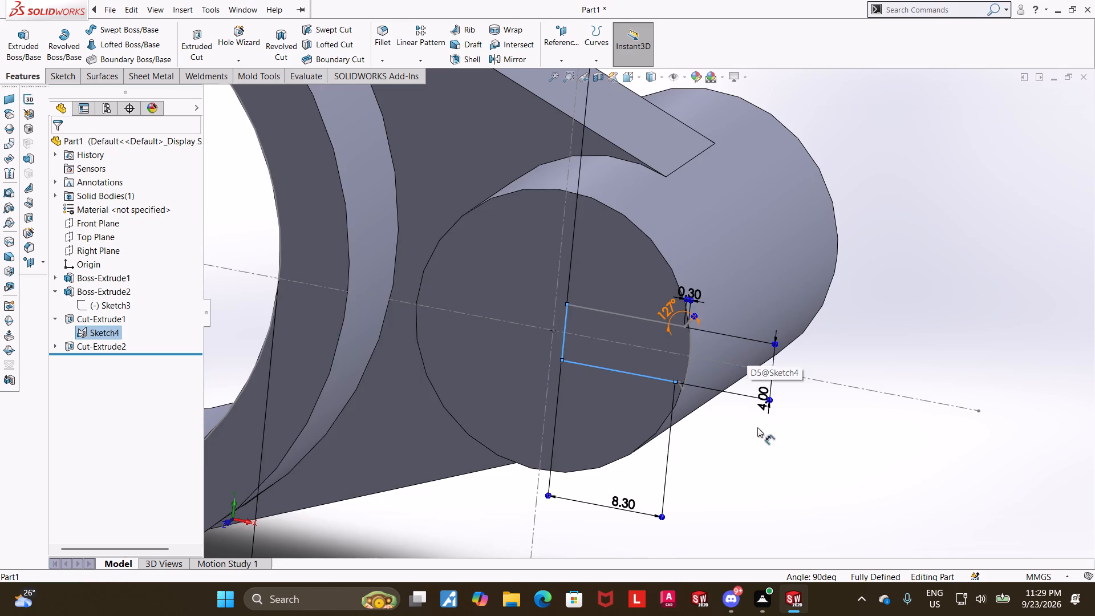
pyautogui.scroll(2, 753, 433)
pyautogui.click(750, 427)
pyautogui.moveTo(788, 302); pyautogui.dragTo(530, 395)
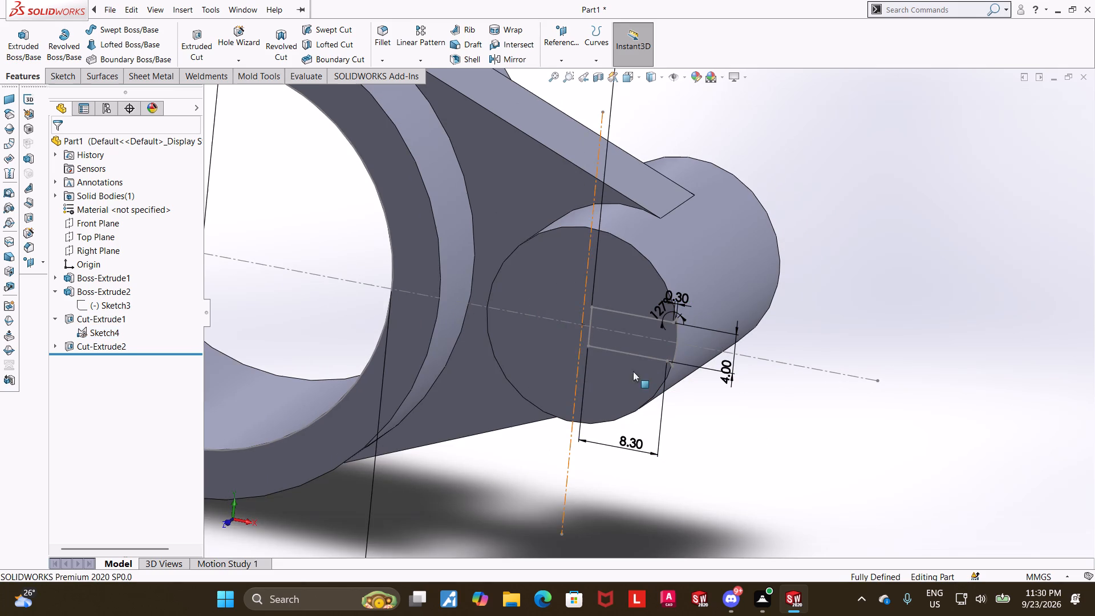
pyautogui.click(628, 313)
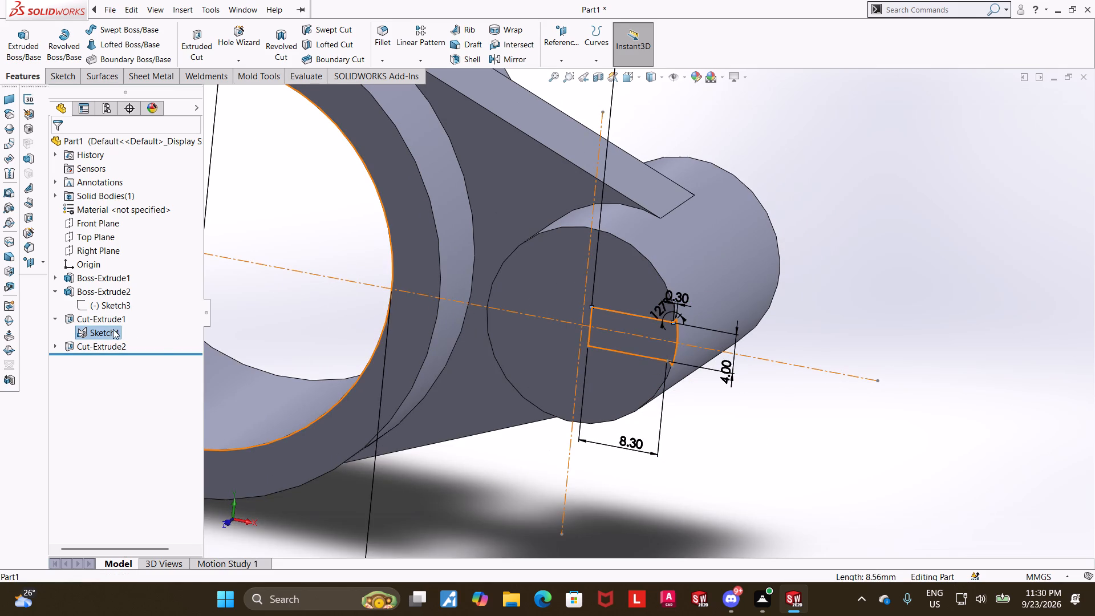
pyautogui.click(780, 437)
pyautogui.click(626, 313)
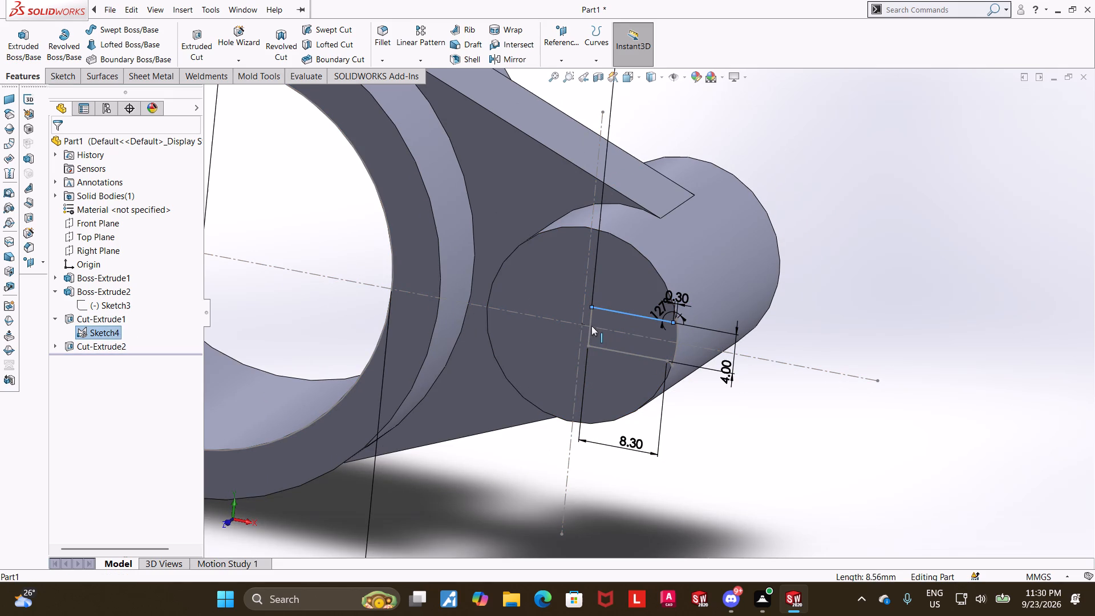
pyautogui.keyDown('ctrl'); pyautogui.click(591, 326); pyautogui.keyUp('ctrl')
pyautogui.keyDown('ctrl'); pyautogui.click(624, 349); pyautogui.keyUp('ctrl')
pyautogui.click(772, 460)
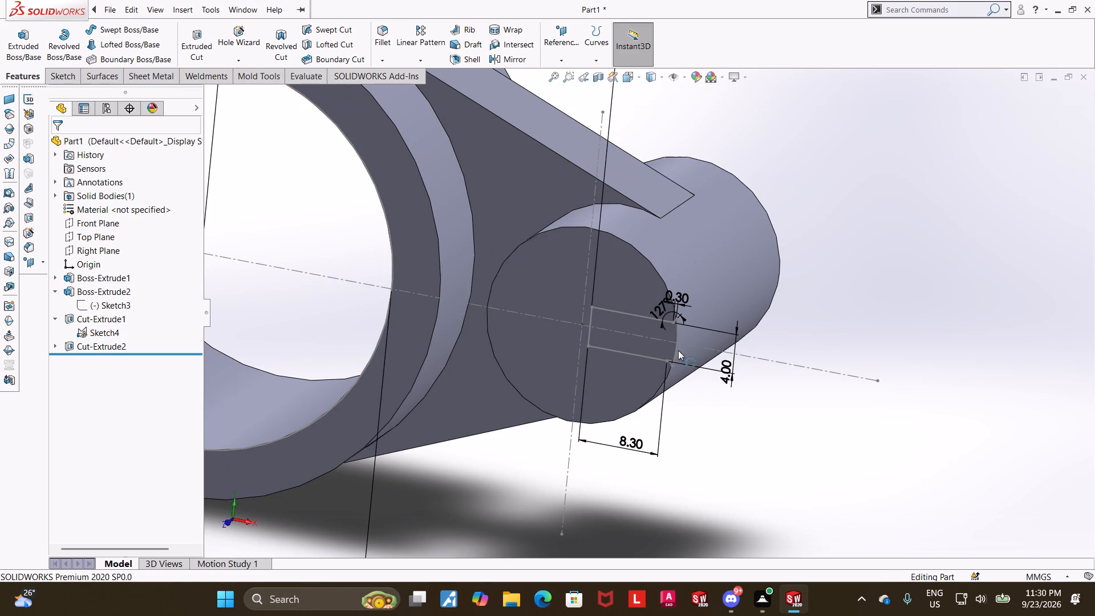
pyautogui.scroll(1, 679, 347)
pyautogui.scroll(-3, 679, 347)
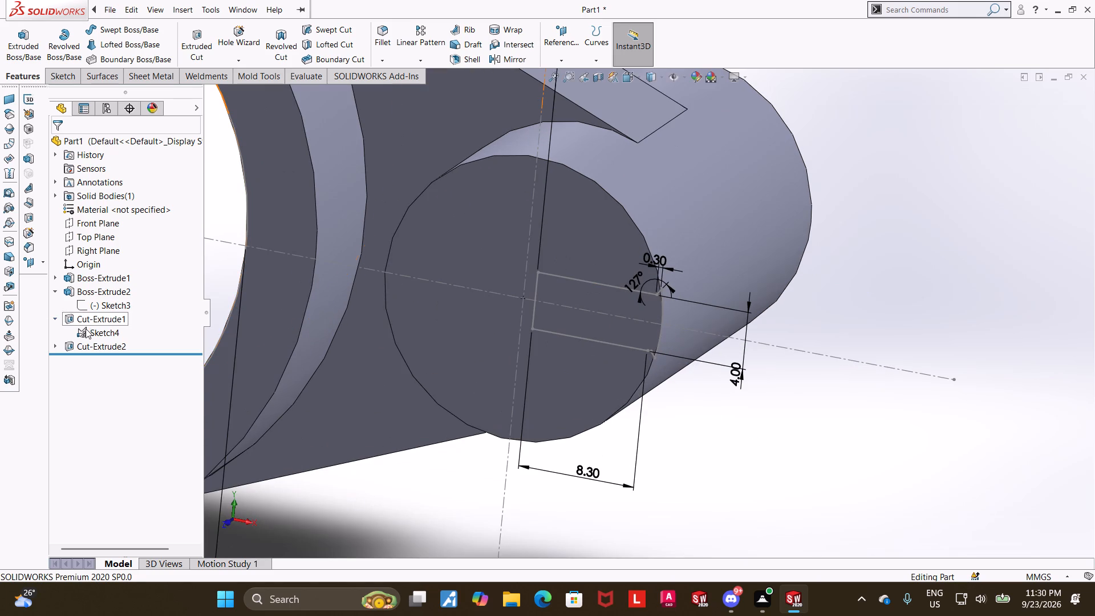
# View Sketch4 face-on and examine the corners of the slot's flared end for gaps.
pyautogui.click(88, 330)
pyautogui.click(133, 315)
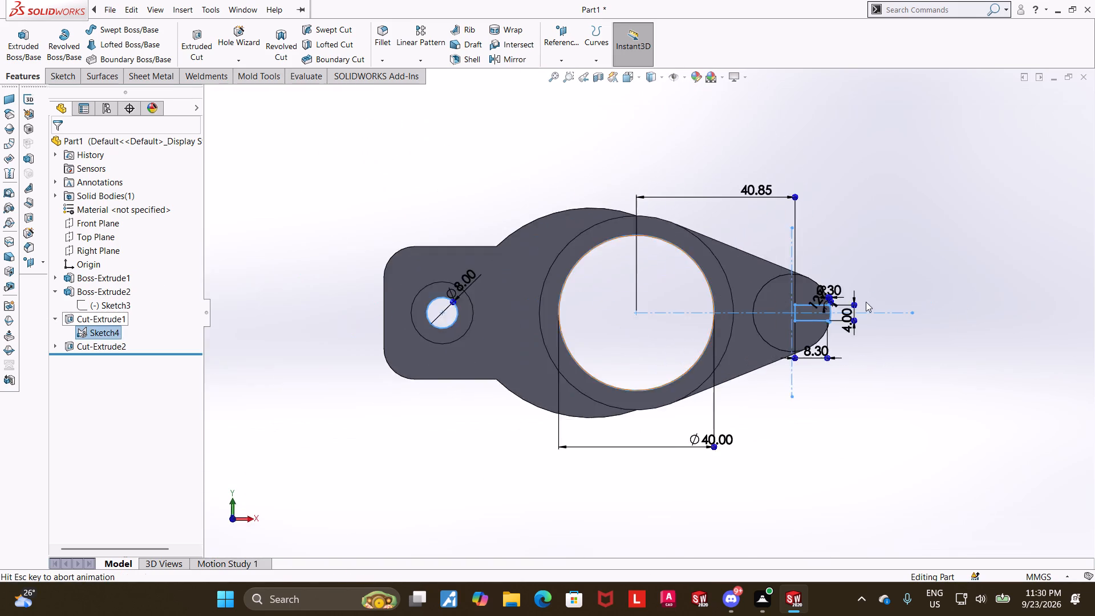
pyautogui.scroll(-5, 866, 304)
pyautogui.click(763, 416)
pyautogui.scroll(-6, 700, 303)
pyautogui.scroll(-5, 652, 325)
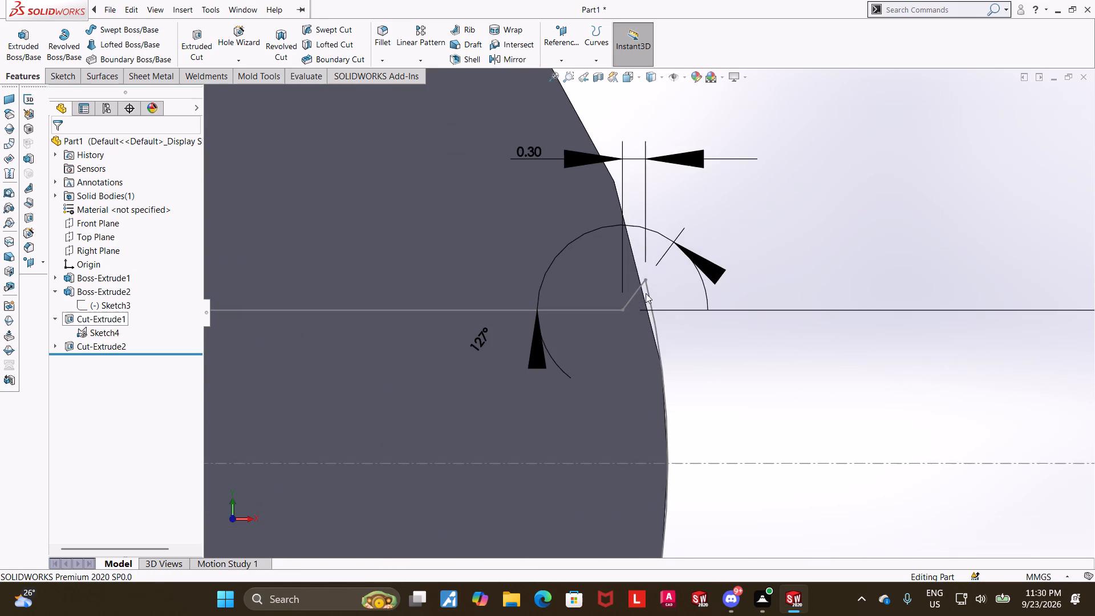
pyautogui.scroll(5, 641, 278)
pyautogui.scroll(-5, 638, 439)
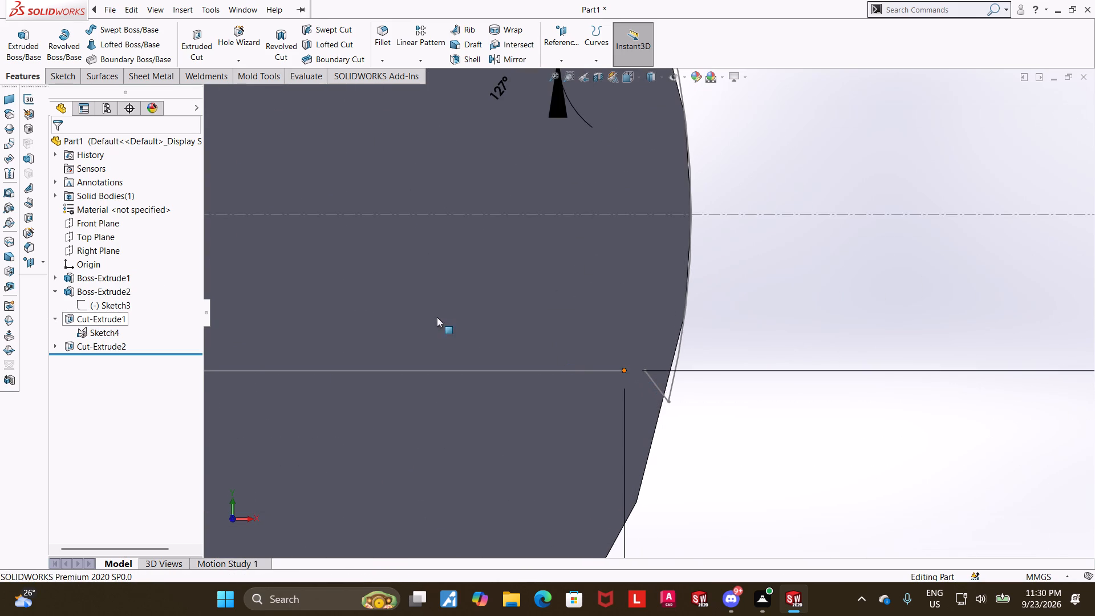
pyautogui.click(112, 332)
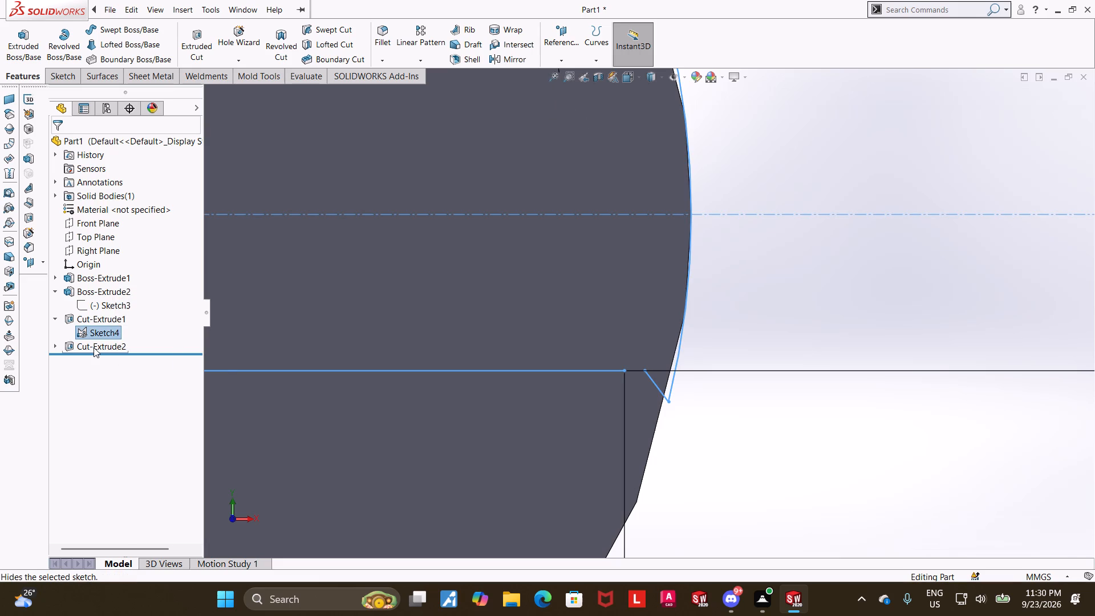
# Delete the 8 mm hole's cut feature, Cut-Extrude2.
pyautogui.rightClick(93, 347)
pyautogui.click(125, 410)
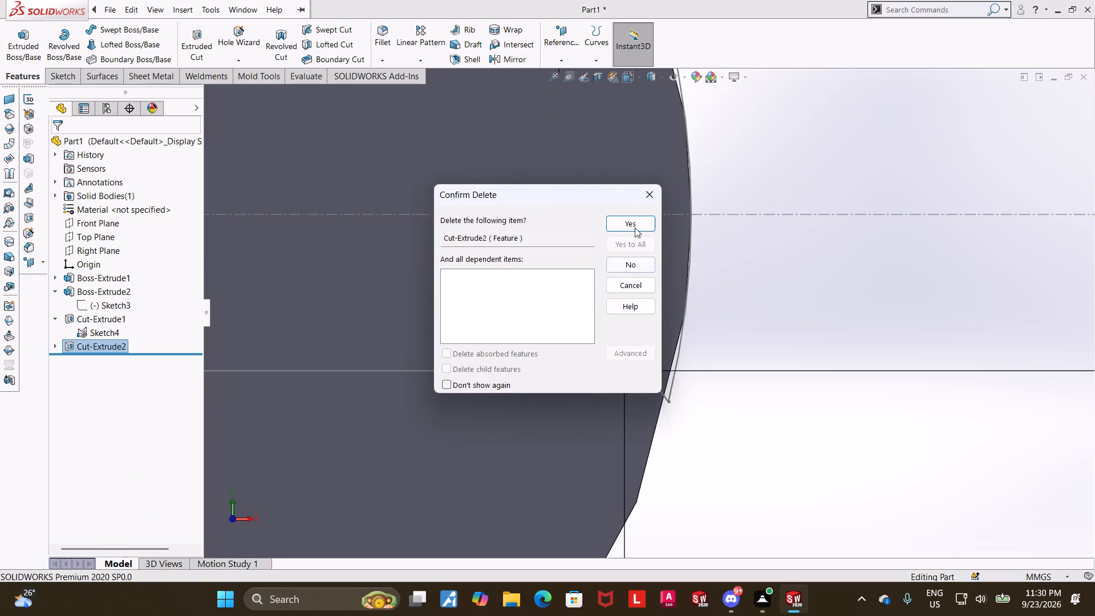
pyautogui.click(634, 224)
# Edit Sketch4 and try to merge the endpoint of the slot's lower line with the start of the lower flare line.
pyautogui.click(106, 336)
pyautogui.click(114, 307)
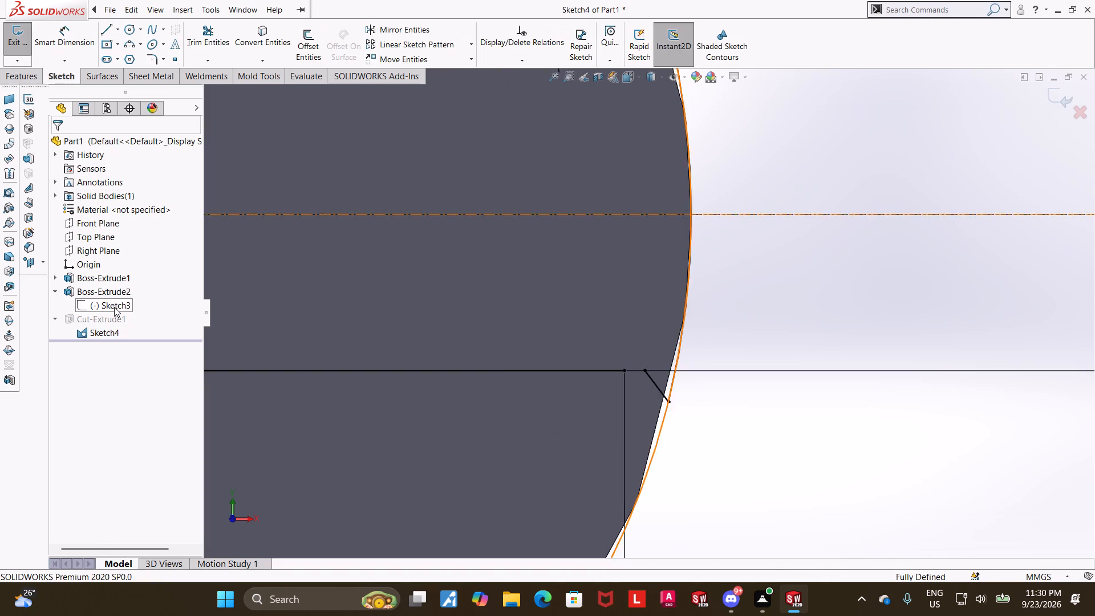
pyautogui.scroll(-2, 660, 376)
pyautogui.click(607, 362)
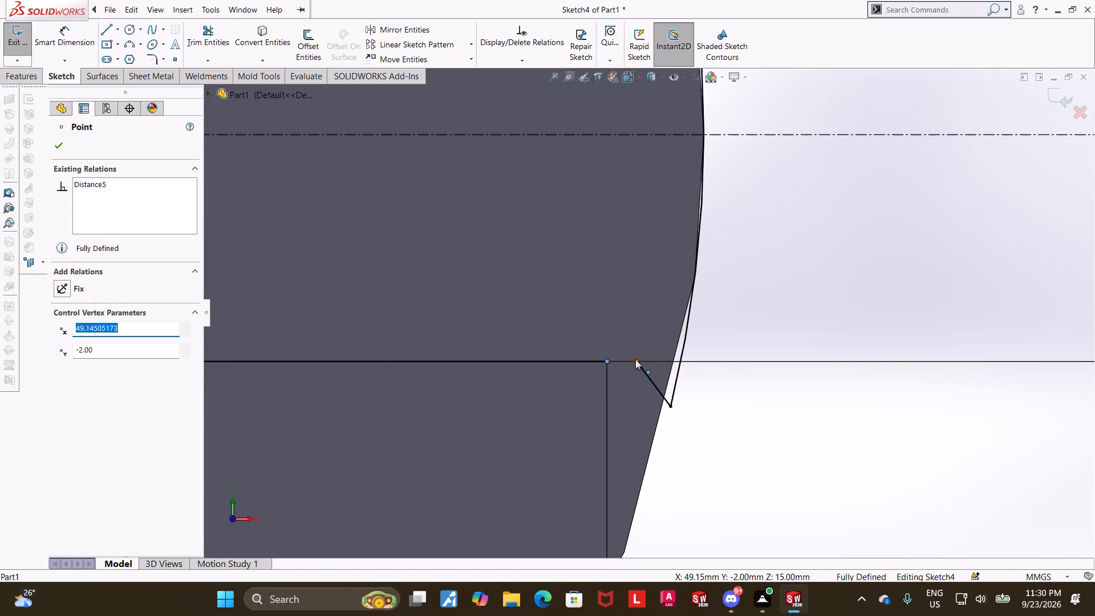
pyautogui.keyDown('ctrl'); pyautogui.click(635, 359); pyautogui.keyUp('ctrl')
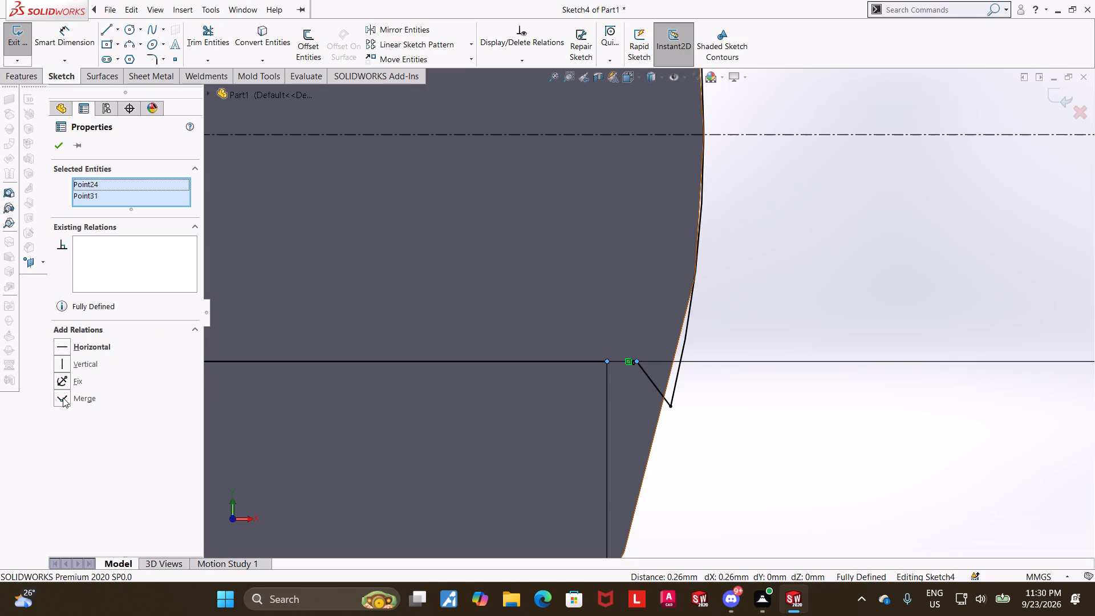
pyautogui.click(63, 398)
pyautogui.click(623, 290)
# Set the horizontal width of the slot's flared end to 0.5 mm and exit the sketch.
pyautogui.scroll(5, 753, 378)
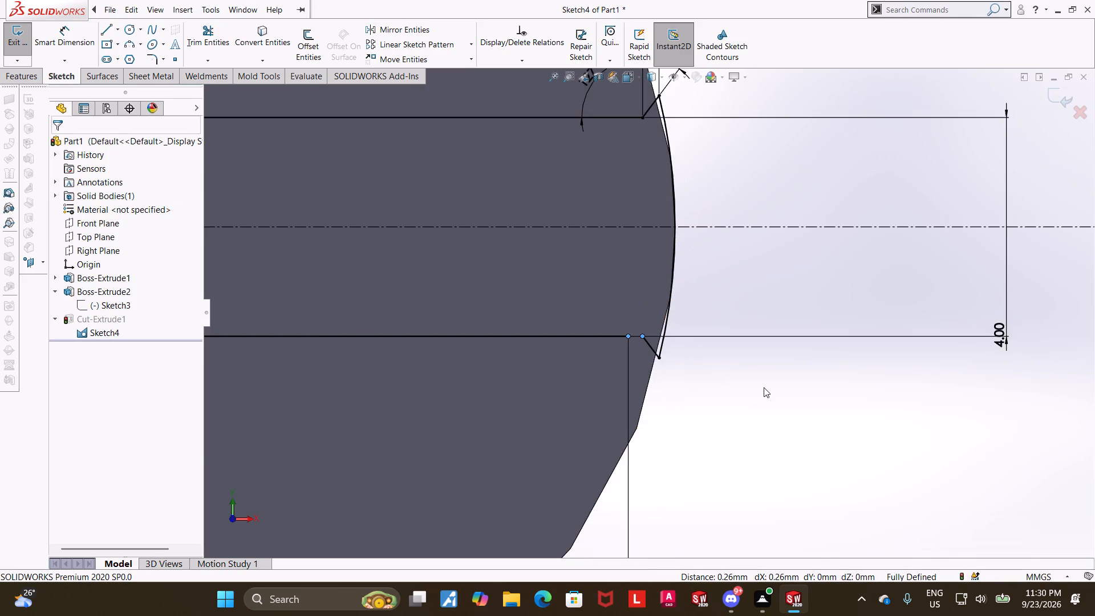
pyautogui.scroll(4, 736, 384)
pyautogui.scroll(-2, 659, 318)
pyautogui.click(767, 363)
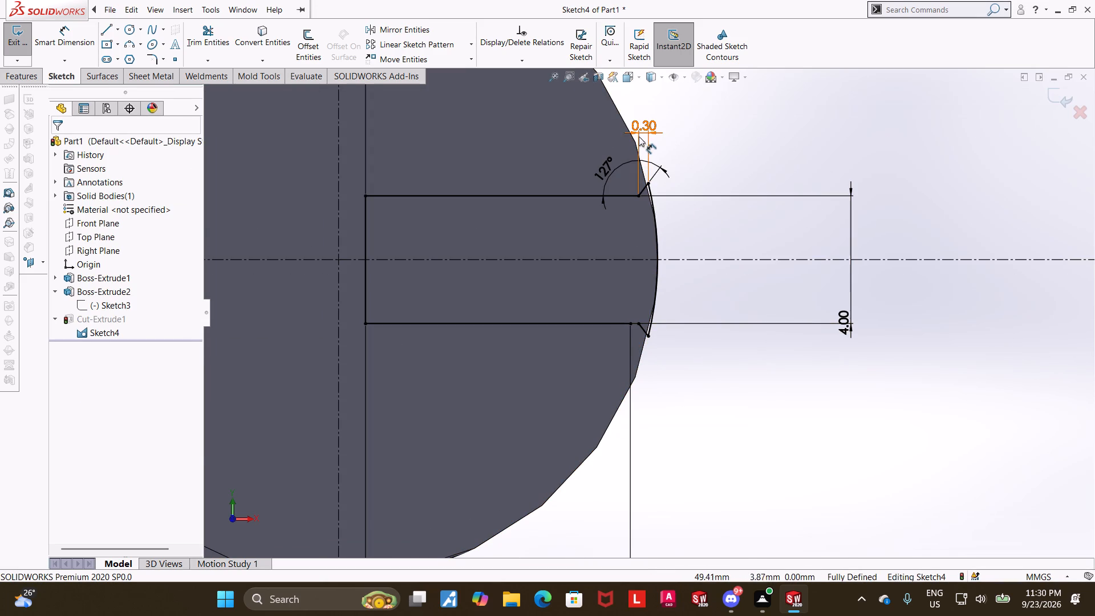
pyautogui.doubleClick(643, 128)
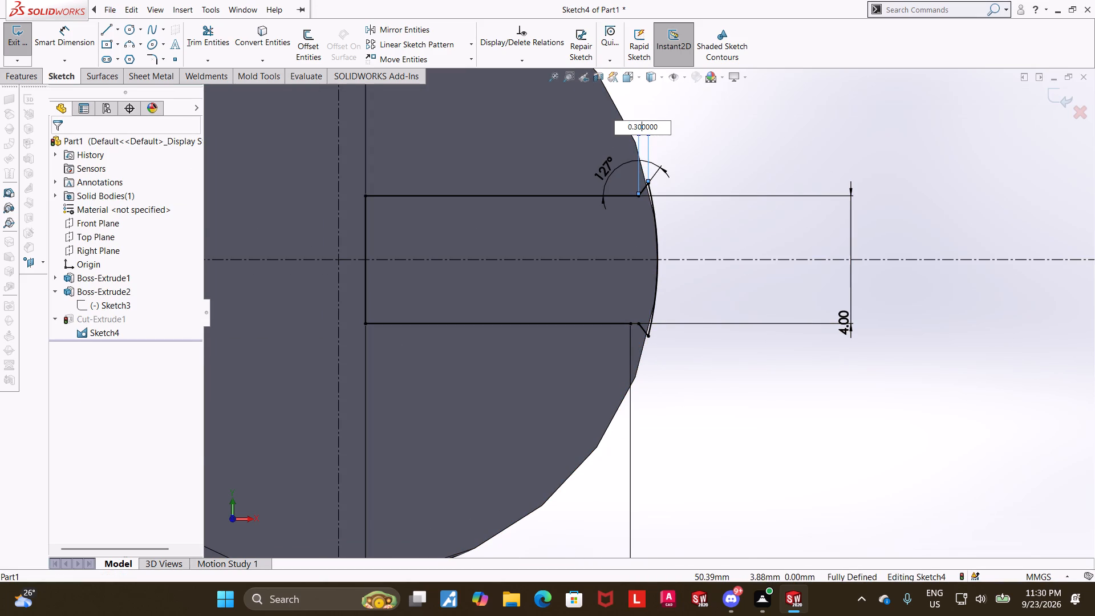
pyautogui.moveTo(667, 131); pyautogui.dragTo(604, 133)
pyautogui.write('0.5')
pyautogui.press('Return')
pyautogui.press('Escape')
pyautogui.scroll(-6, 786, 256)
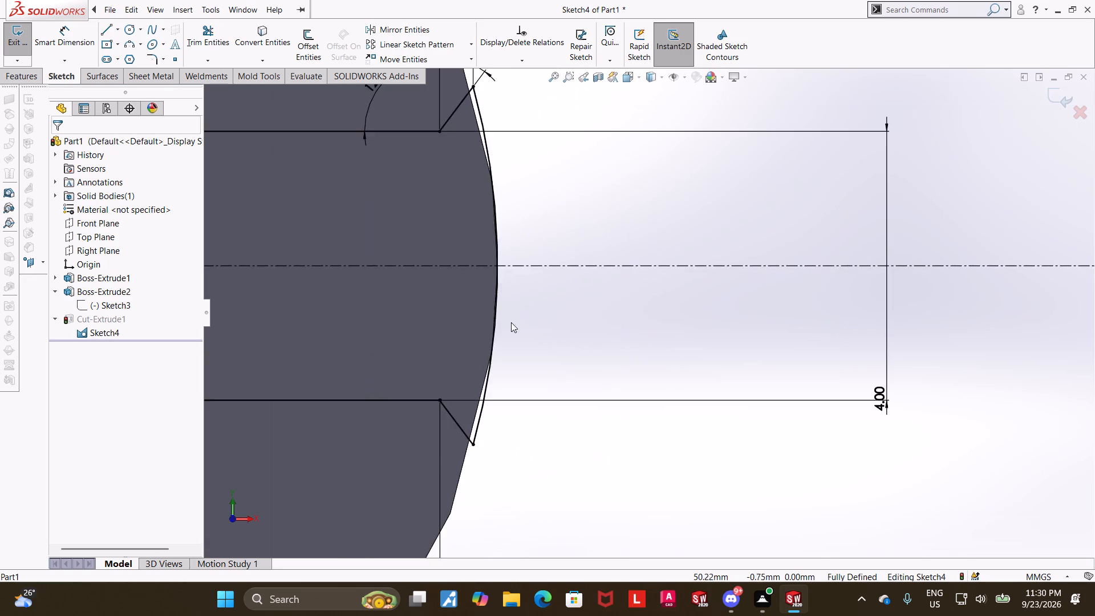
pyautogui.scroll(-2, 511, 322)
pyautogui.scroll(7, 443, 455)
pyautogui.scroll(4, 791, 459)
pyautogui.click(762, 438)
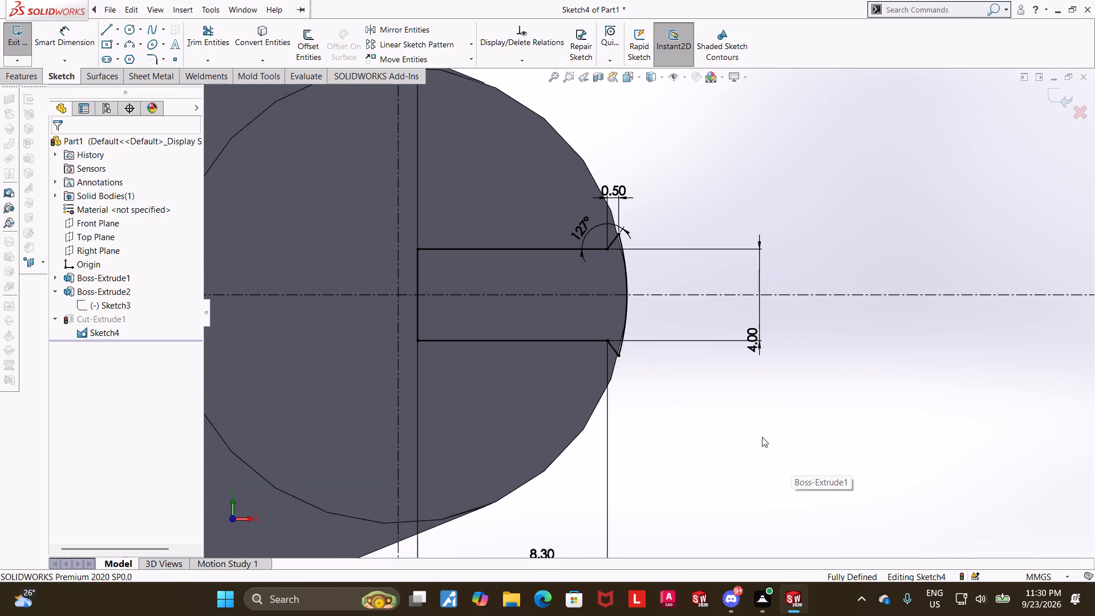
pyautogui.click(1066, 87)
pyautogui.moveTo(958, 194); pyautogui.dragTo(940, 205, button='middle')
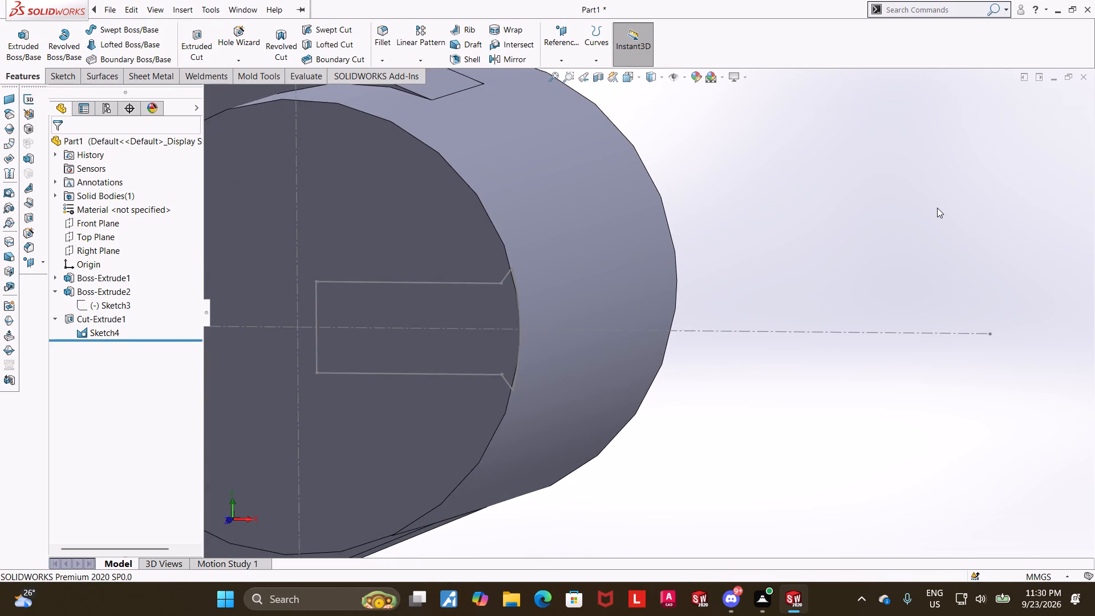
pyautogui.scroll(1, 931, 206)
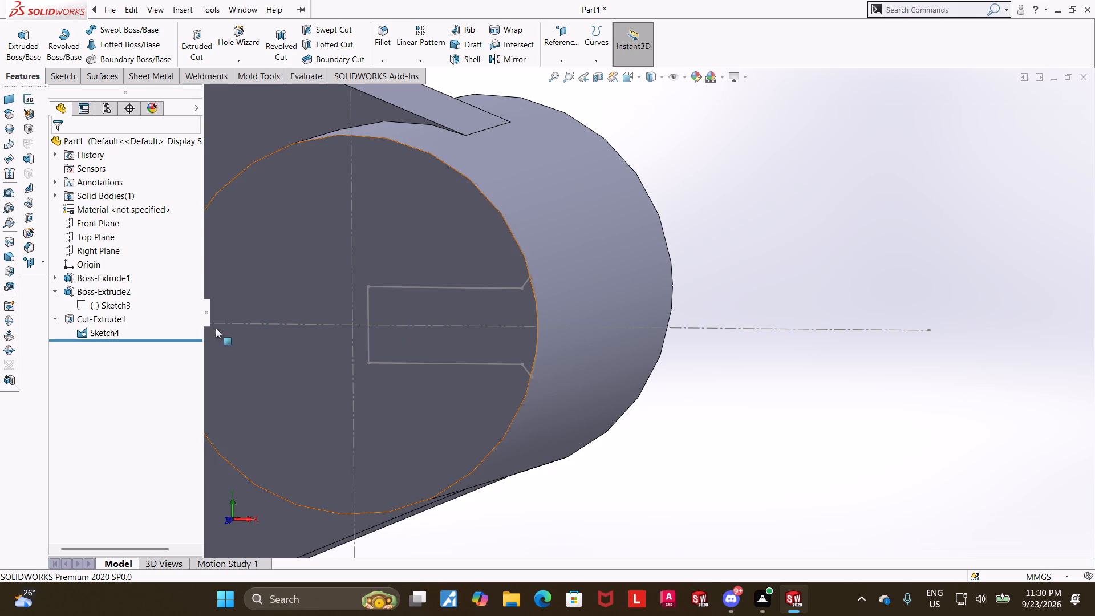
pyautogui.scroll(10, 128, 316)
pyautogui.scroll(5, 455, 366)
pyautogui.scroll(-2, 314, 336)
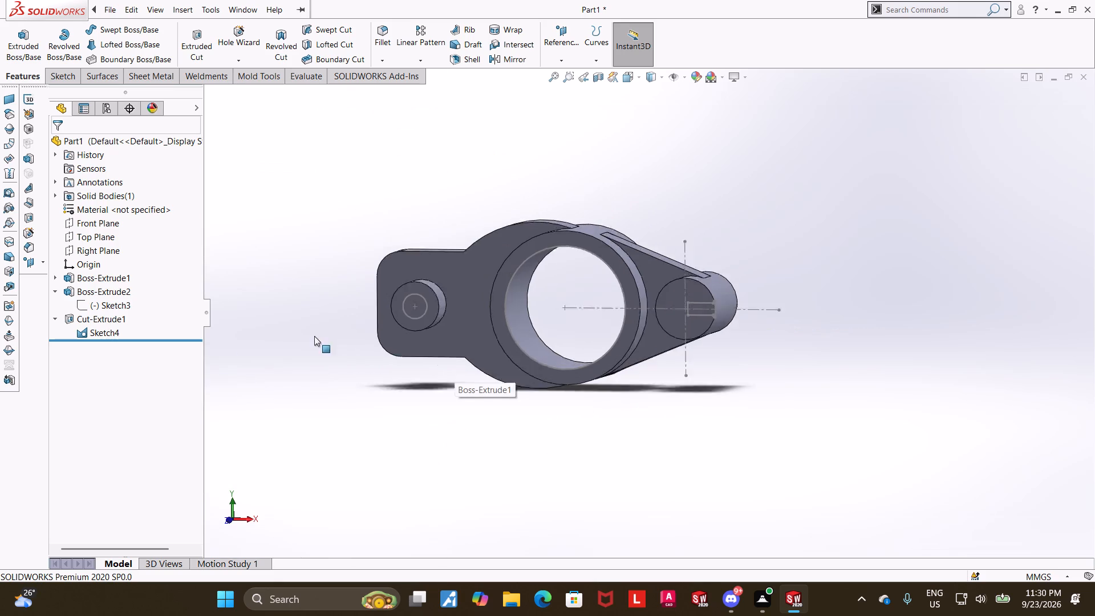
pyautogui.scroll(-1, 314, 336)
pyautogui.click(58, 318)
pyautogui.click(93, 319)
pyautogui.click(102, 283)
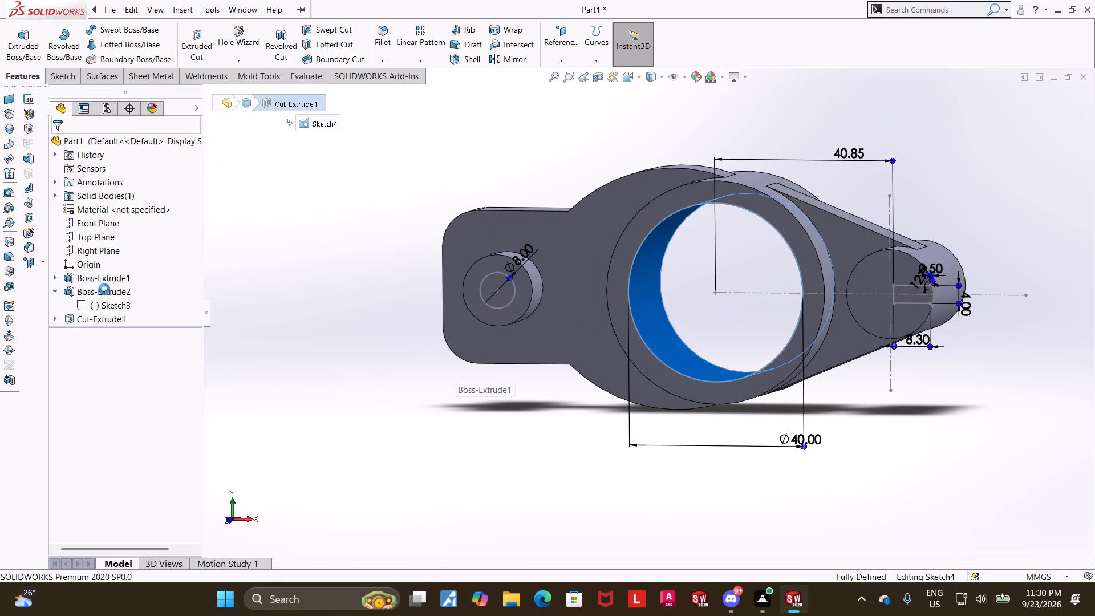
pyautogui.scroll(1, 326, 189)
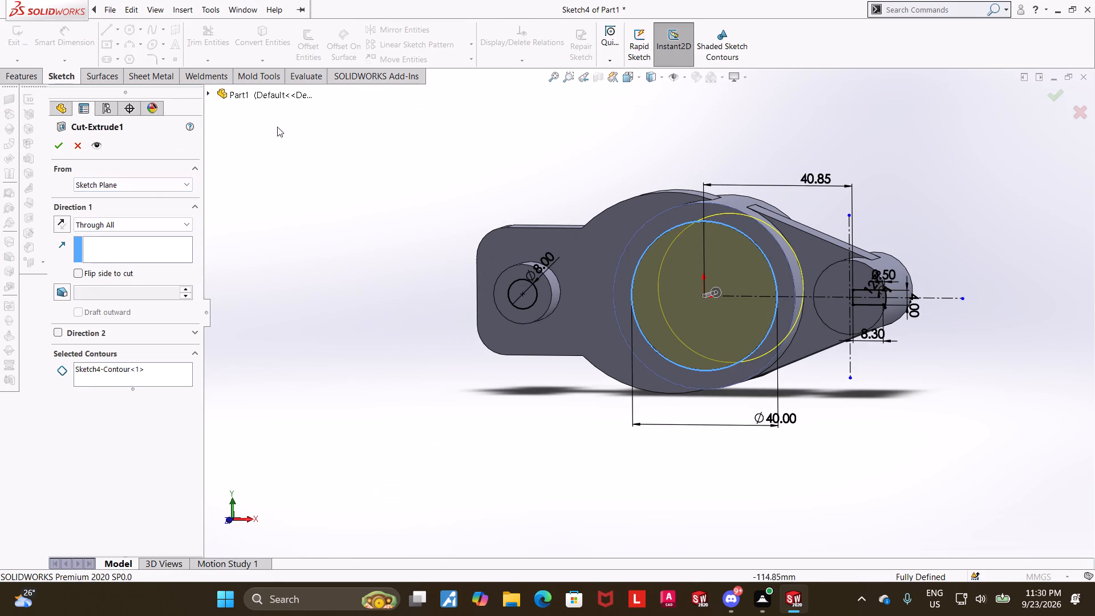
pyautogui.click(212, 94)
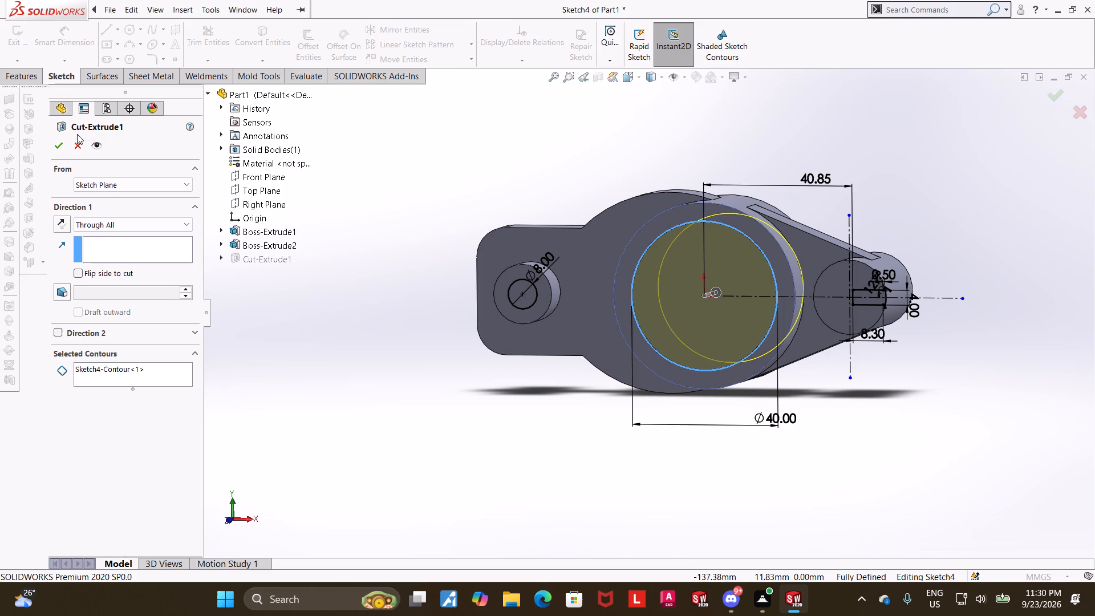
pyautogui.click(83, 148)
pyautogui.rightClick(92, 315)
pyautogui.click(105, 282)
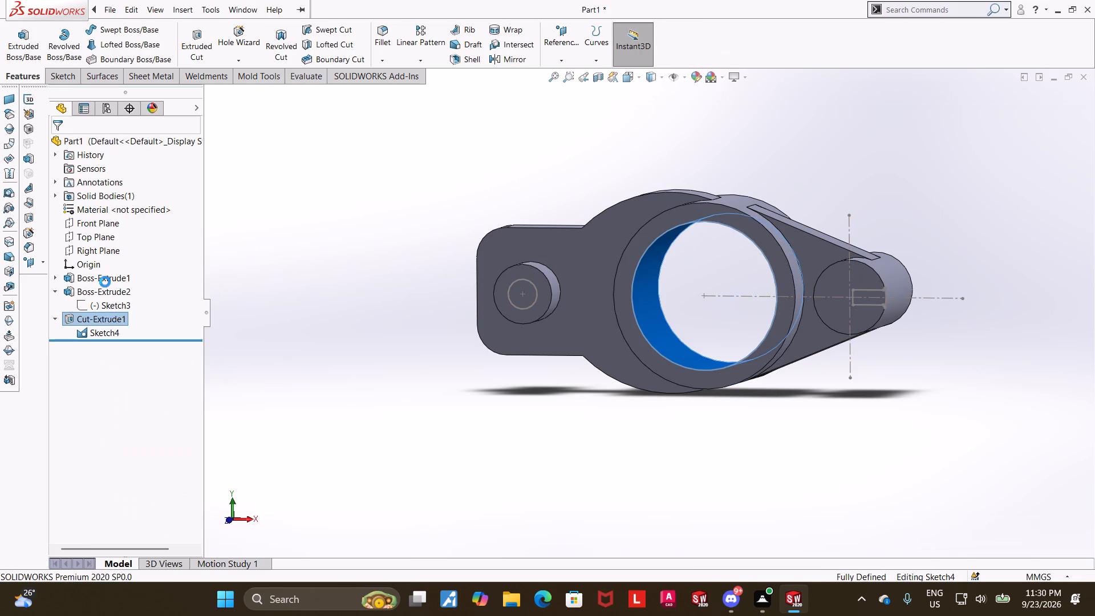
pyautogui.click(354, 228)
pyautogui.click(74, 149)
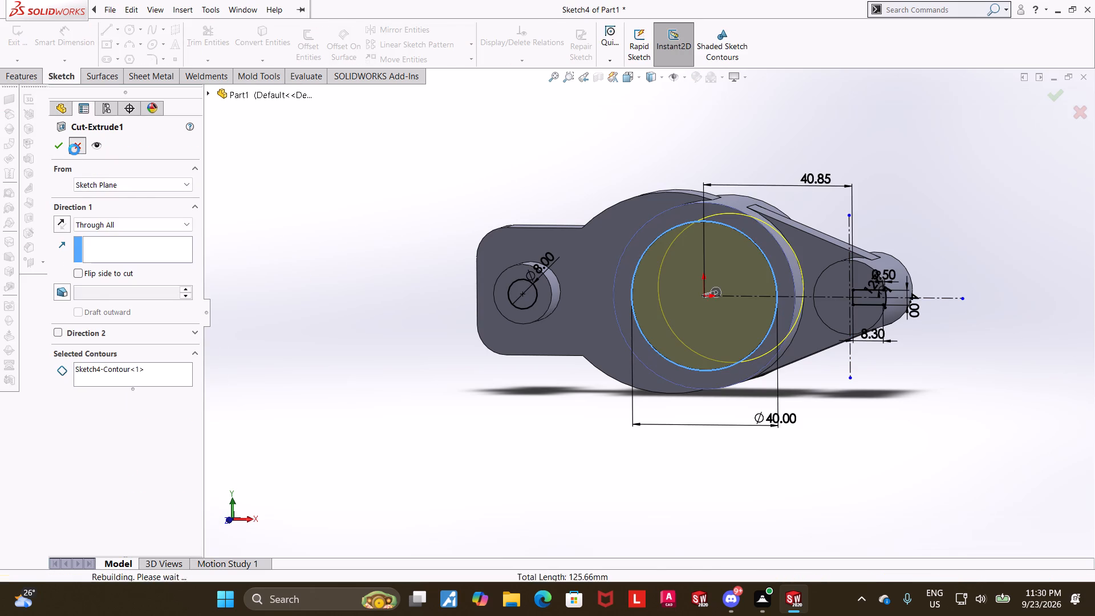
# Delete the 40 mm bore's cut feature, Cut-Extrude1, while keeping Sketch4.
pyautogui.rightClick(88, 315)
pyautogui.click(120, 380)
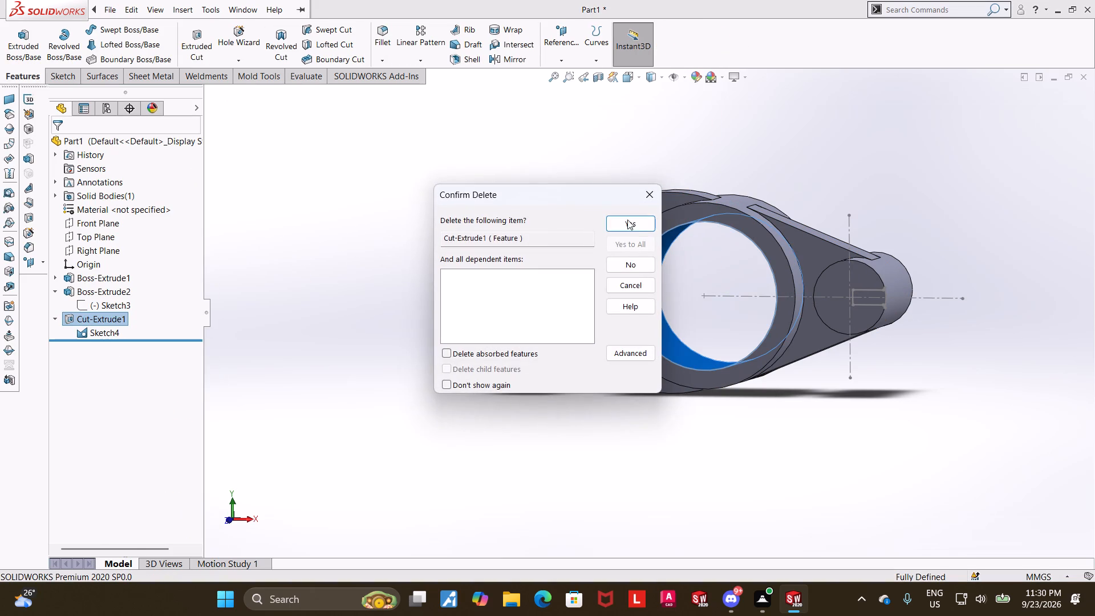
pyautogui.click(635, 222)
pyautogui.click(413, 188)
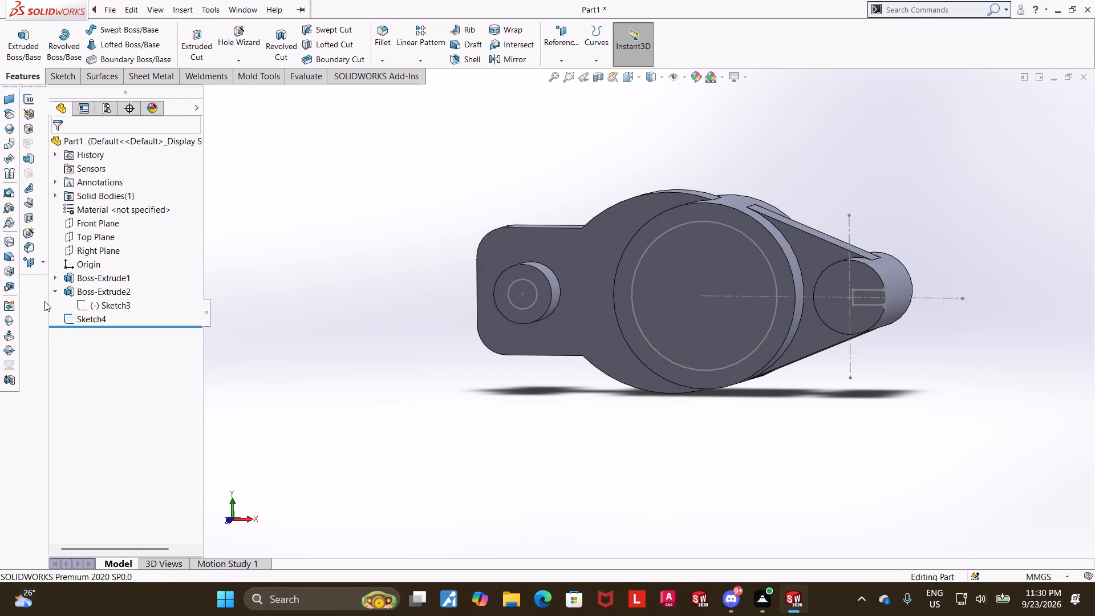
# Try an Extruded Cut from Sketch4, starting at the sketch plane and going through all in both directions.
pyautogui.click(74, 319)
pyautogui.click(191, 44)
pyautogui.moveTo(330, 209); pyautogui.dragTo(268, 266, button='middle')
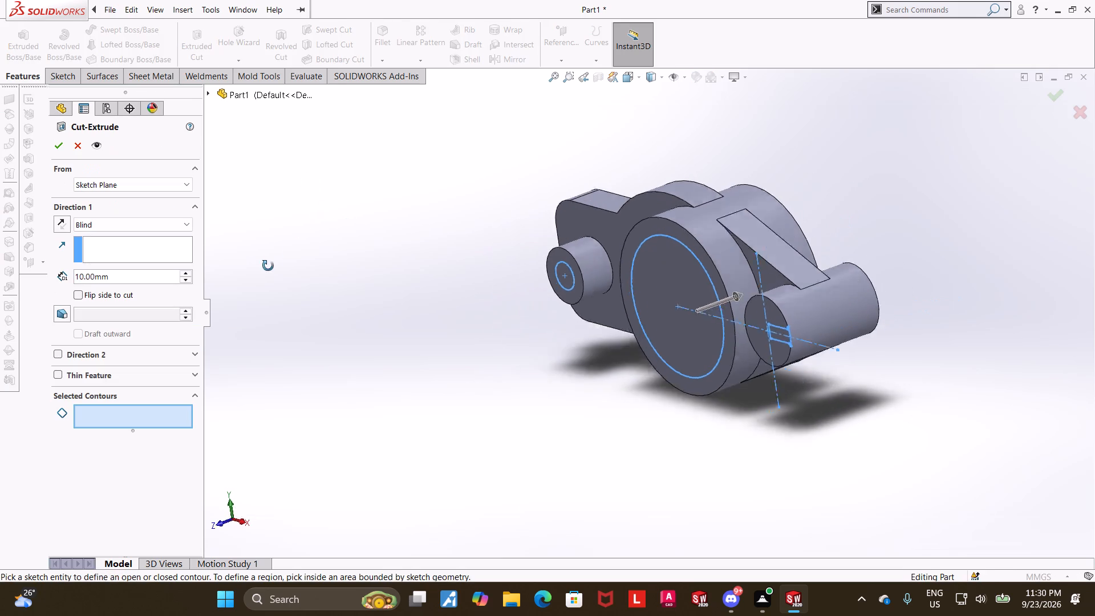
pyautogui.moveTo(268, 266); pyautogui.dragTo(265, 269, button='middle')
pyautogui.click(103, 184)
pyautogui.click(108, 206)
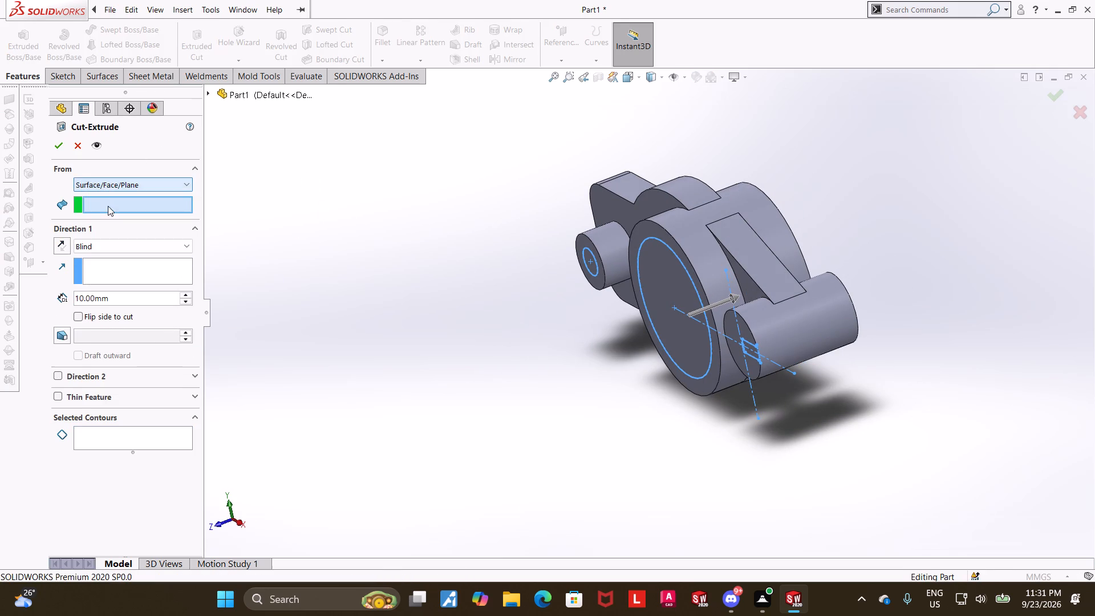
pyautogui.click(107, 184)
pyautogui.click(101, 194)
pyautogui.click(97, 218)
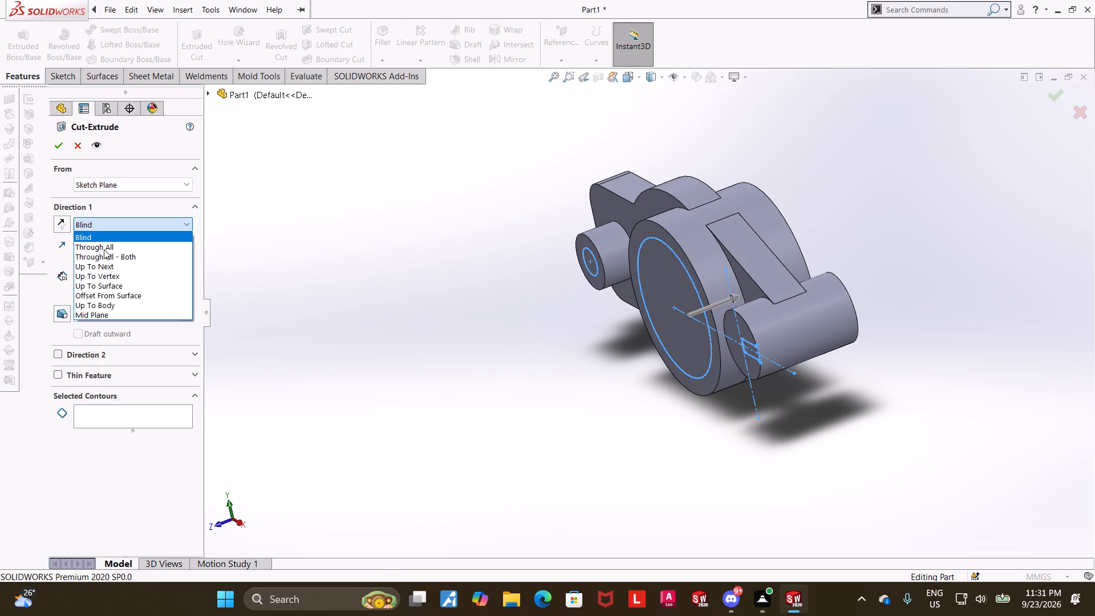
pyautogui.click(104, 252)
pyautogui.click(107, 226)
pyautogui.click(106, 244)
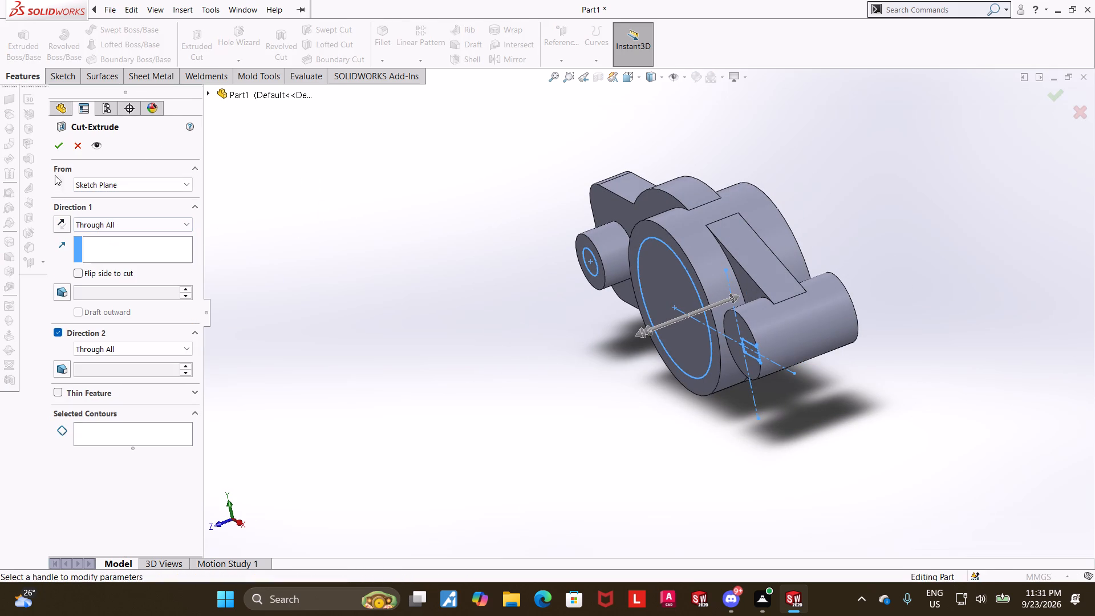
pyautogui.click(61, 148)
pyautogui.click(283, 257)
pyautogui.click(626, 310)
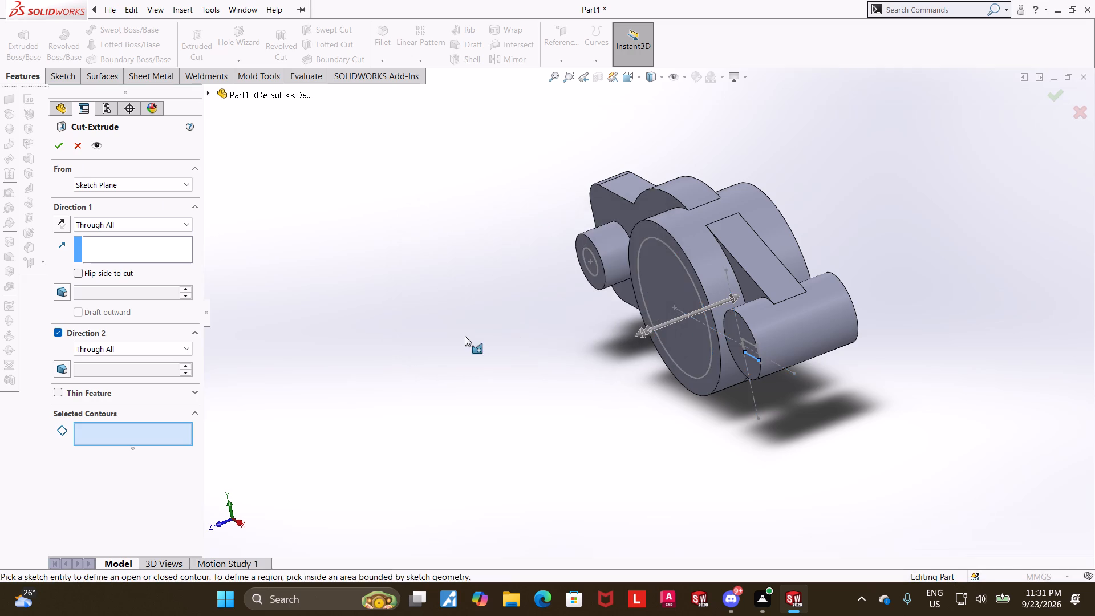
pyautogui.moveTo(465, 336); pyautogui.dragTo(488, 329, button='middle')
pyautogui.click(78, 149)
# Undo the recent changes back through the deletion of Cut-Extrude1, the flare width edit and the deletion of Cut-Extrude2.
pyautogui.scroll(4, 298, 291)
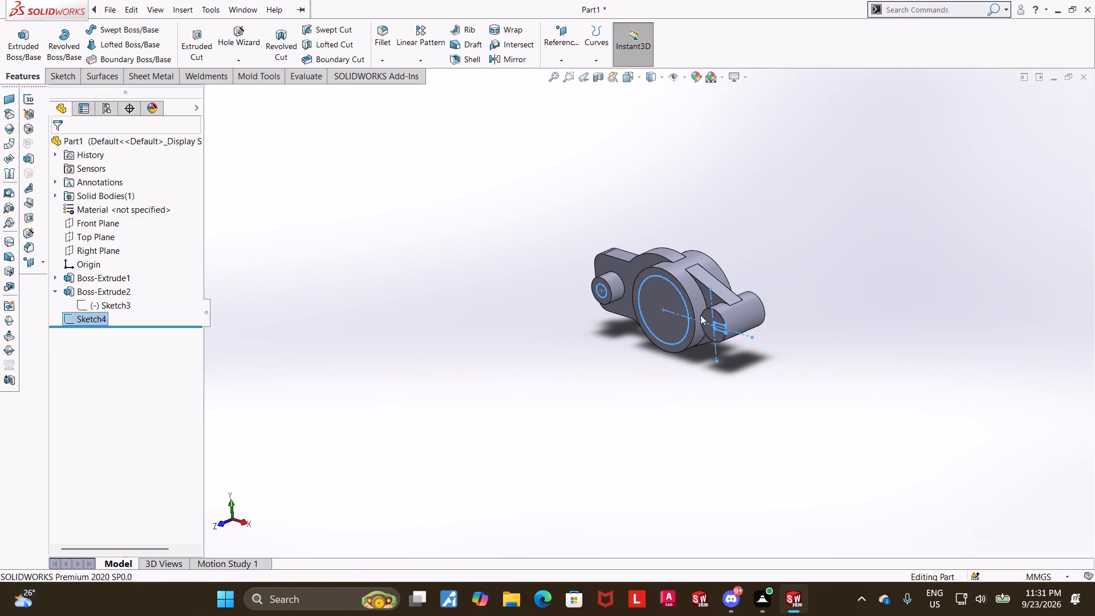
pyautogui.scroll(-3, 733, 325)
pyautogui.moveTo(765, 329); pyautogui.dragTo(775, 327, button='middle')
pyautogui.scroll(-6, 704, 329)
pyautogui.hotkey('ctrl', 'z')
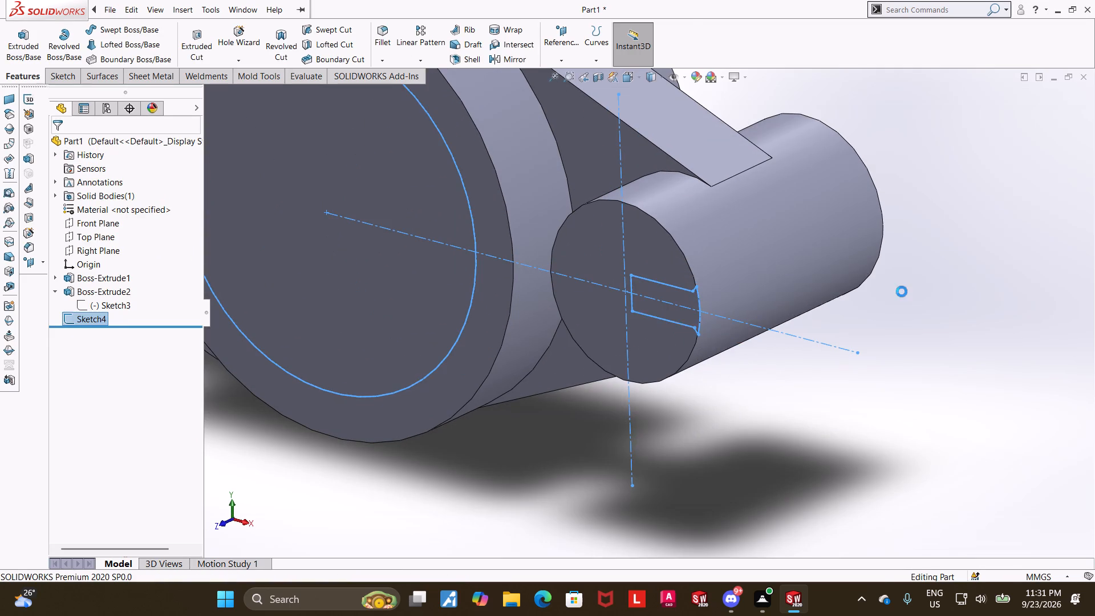
pyautogui.hotkey('ctrl', 'z')
pyautogui.hotkey('ctrl', 'z')
pyautogui.keyDown('ctrl'); pyautogui.scroll(4, 901, 291); pyautogui.keyUp('ctrl')
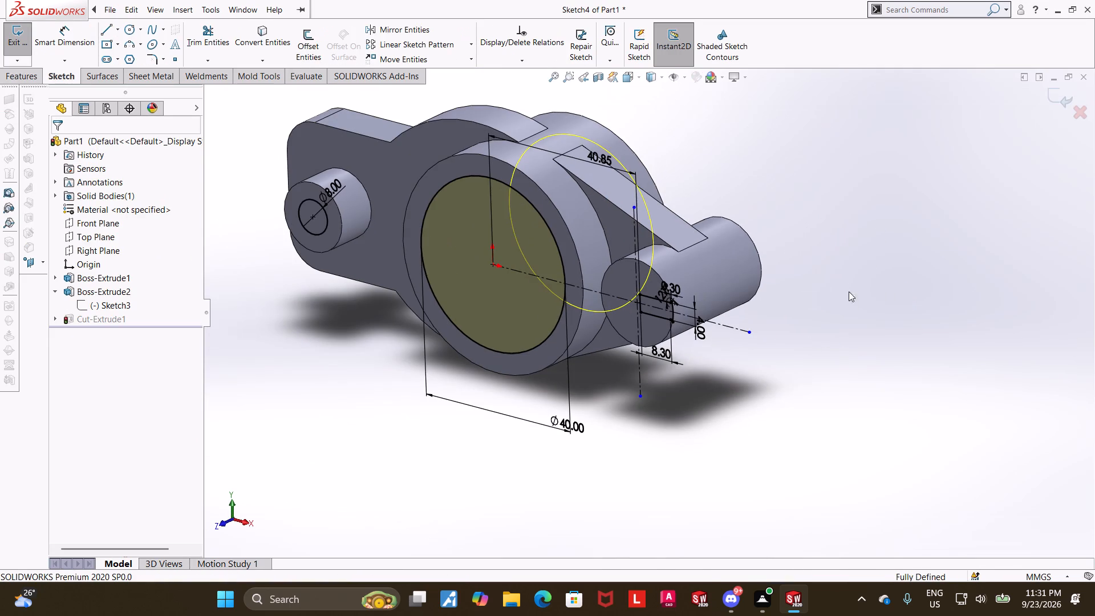
pyautogui.hotkey('ctrl', 'z')
pyautogui.hotkey('ctrl', 'z')
pyautogui.click(730, 371)
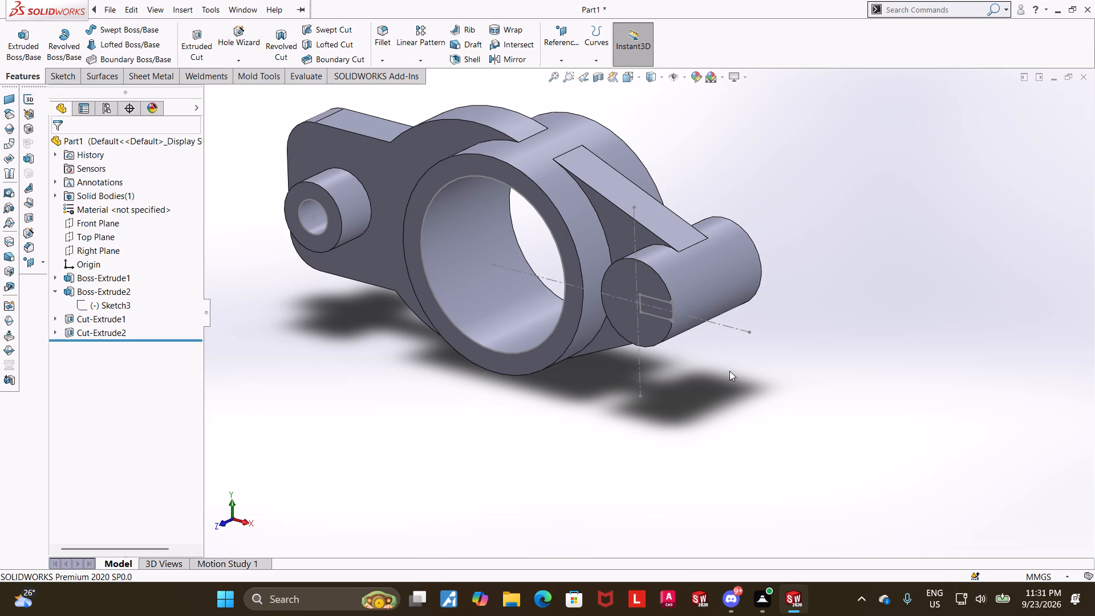
# Open Sketch4 under Cut-Extrude1 for editing and orient the view normal to it.
pyautogui.scroll(-3, 672, 311)
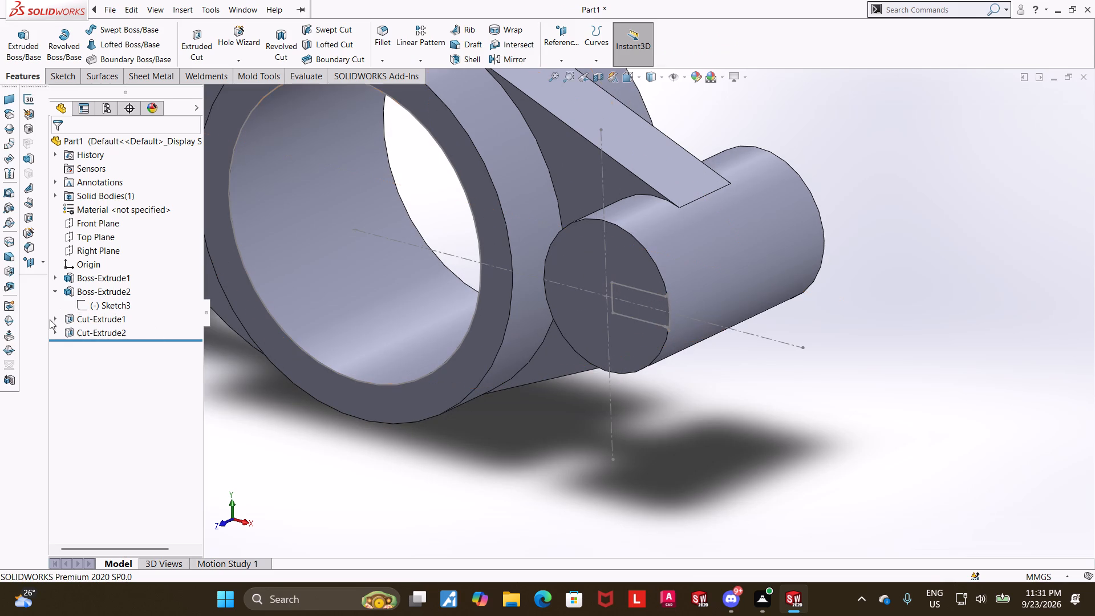
pyautogui.click(59, 318)
pyautogui.click(86, 326)
pyautogui.moveTo(709, 390); pyautogui.dragTo(740, 366, button='middle')
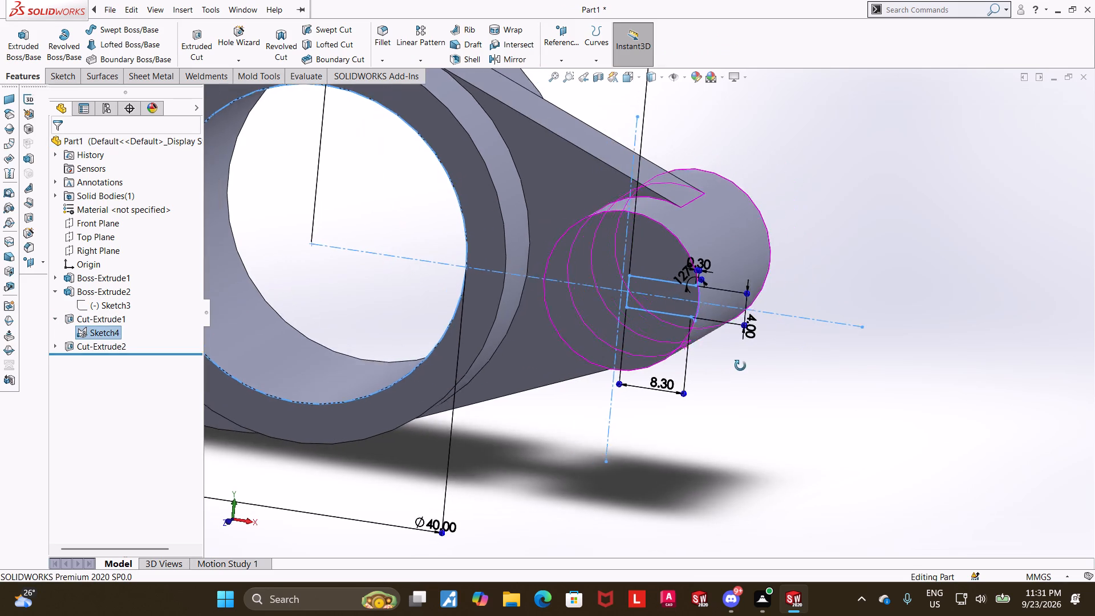
pyautogui.moveTo(740, 366); pyautogui.dragTo(743, 366, button='middle')
pyautogui.scroll(-5, 727, 314)
pyautogui.scroll(-5, 656, 300)
pyautogui.click(93, 332)
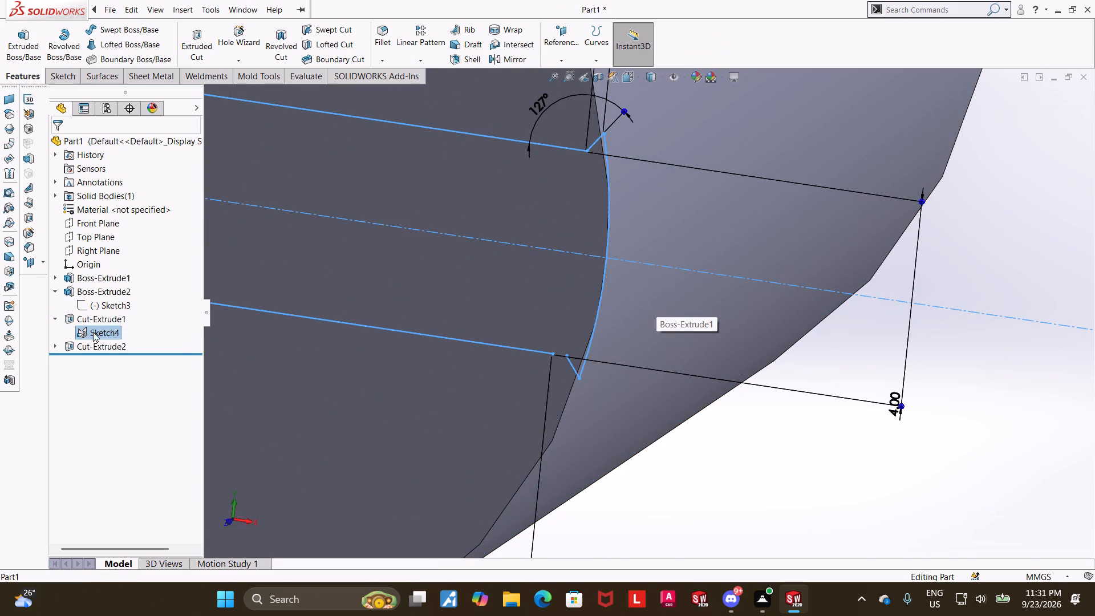
pyautogui.click(142, 338)
pyautogui.click(120, 334)
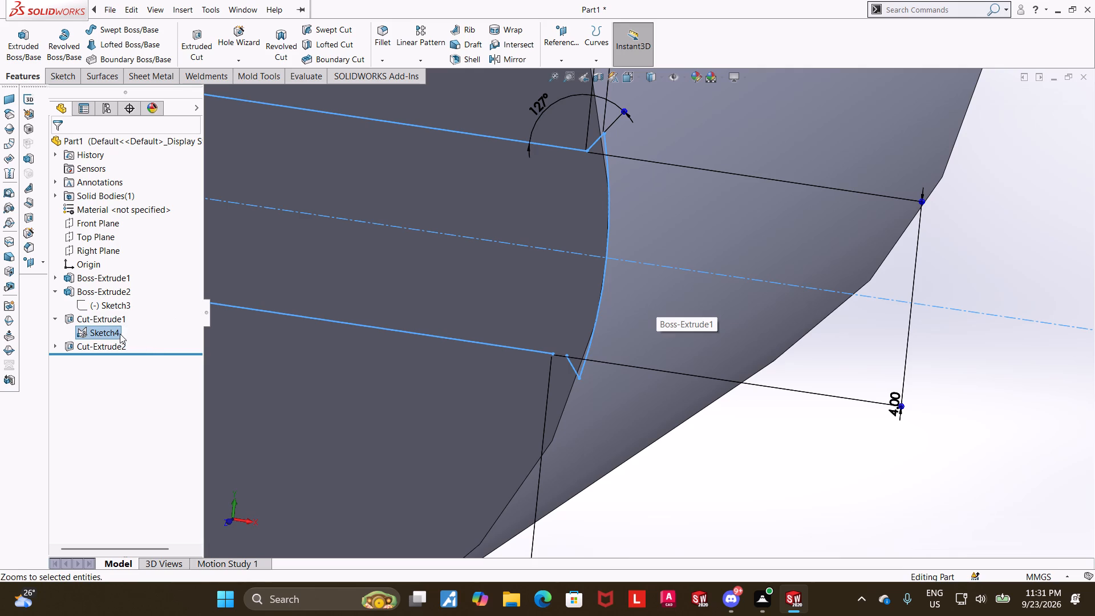
pyautogui.click(125, 302)
pyautogui.click(110, 331)
pyautogui.click(128, 300)
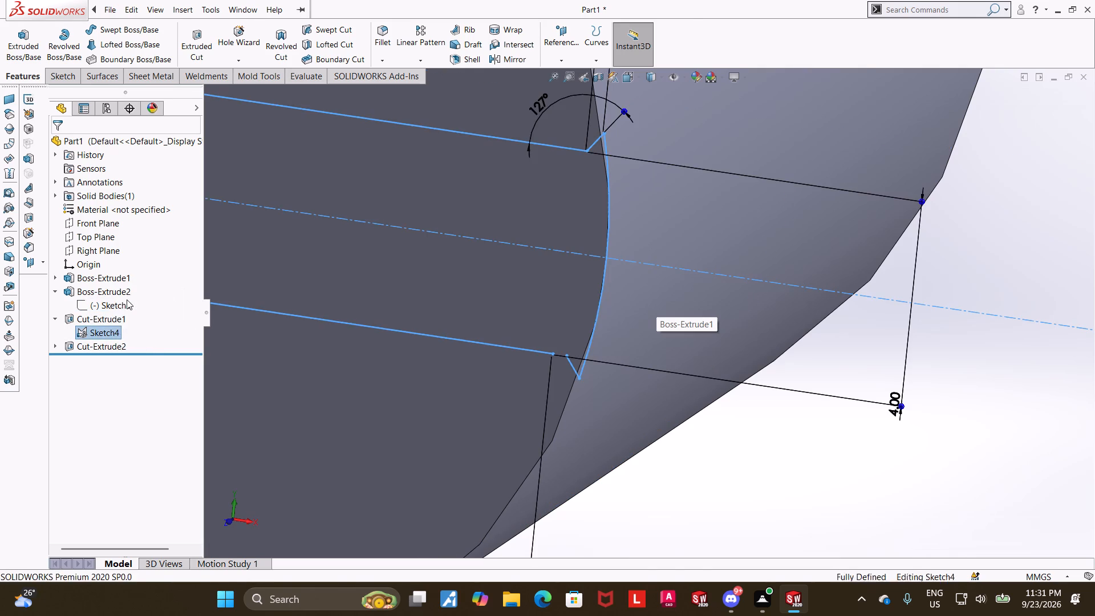
pyautogui.click(111, 333)
pyautogui.click(137, 320)
# Set the horizontal width of the slot's flared end to 0.5 mm.
pyautogui.scroll(-2, 839, 289)
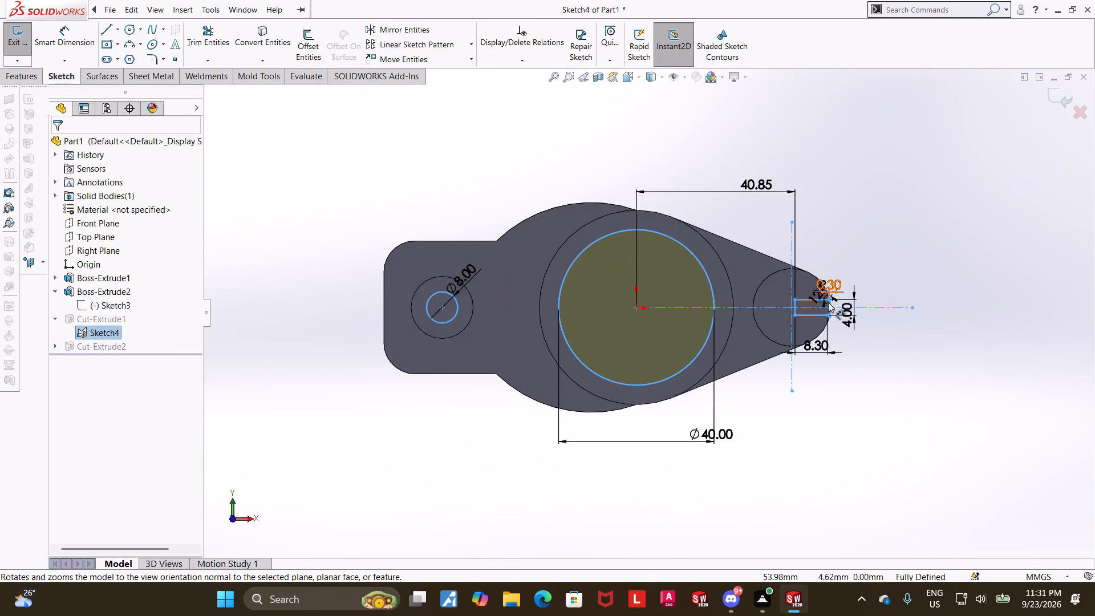
pyautogui.scroll(-10, 828, 302)
pyautogui.click(955, 391)
pyautogui.scroll(-5, 887, 315)
pyautogui.scroll(7, 831, 272)
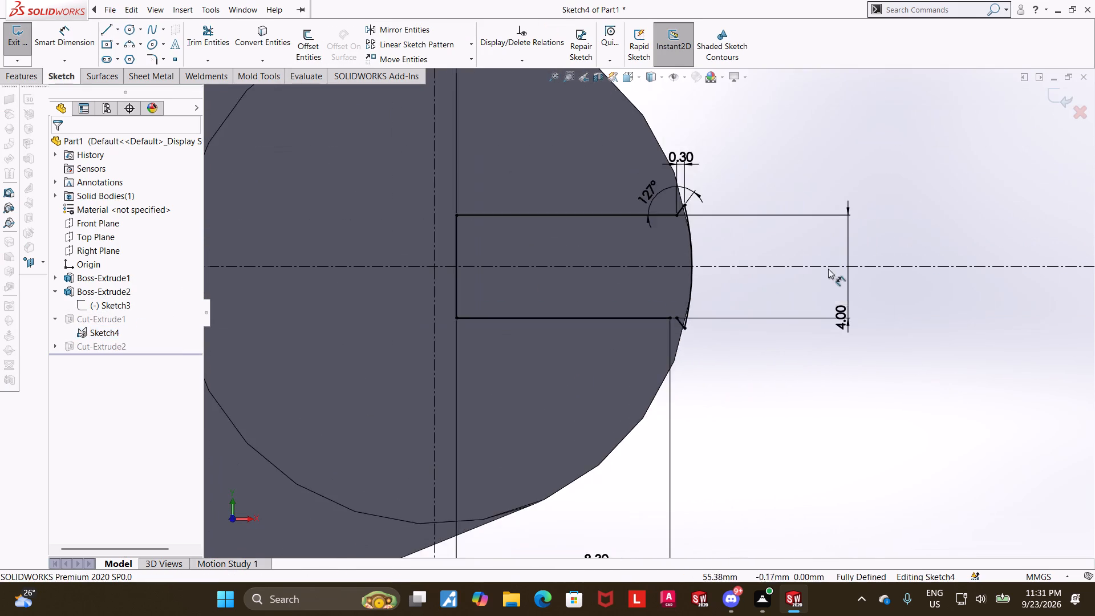
pyautogui.scroll(-4, 712, 184)
pyautogui.doubleClick(633, 174)
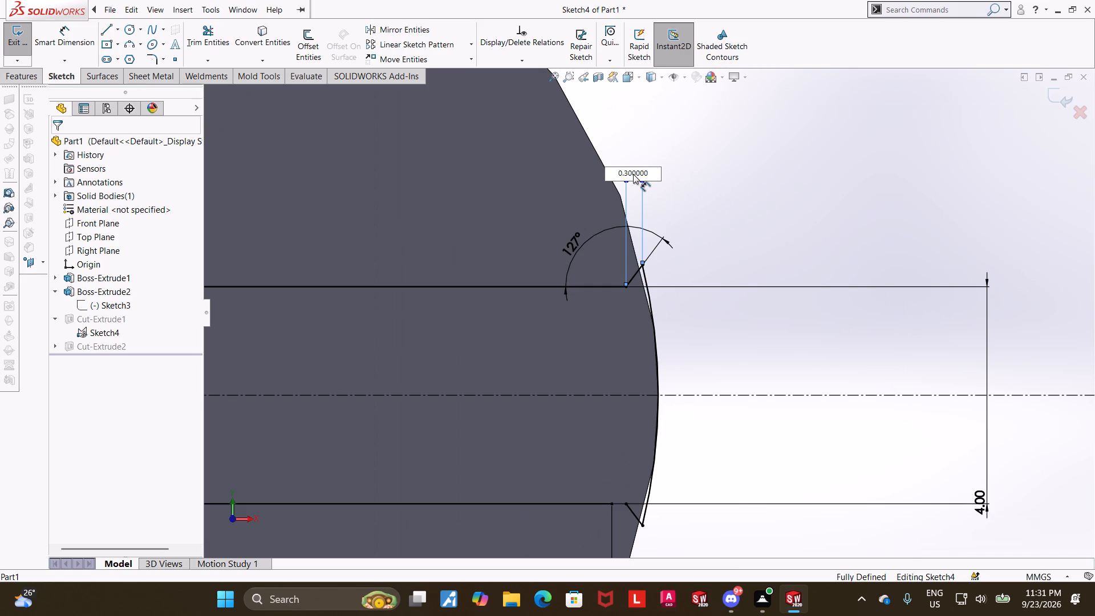
pyautogui.moveTo(651, 173); pyautogui.dragTo(588, 175)
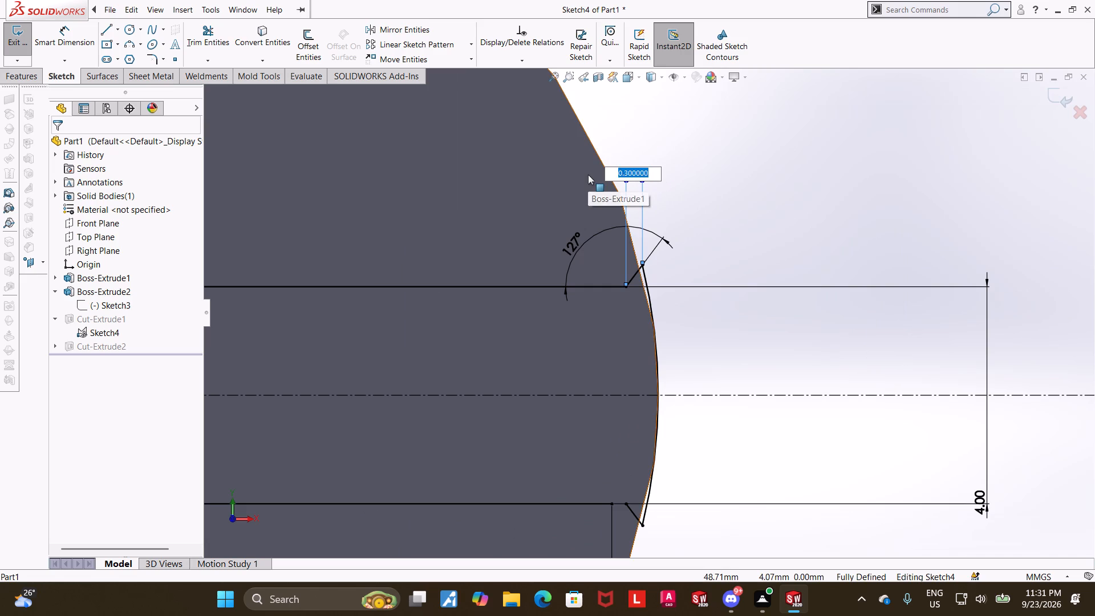
pyautogui.write('0.5')
pyautogui.press('Return')
pyautogui.press('Escape')
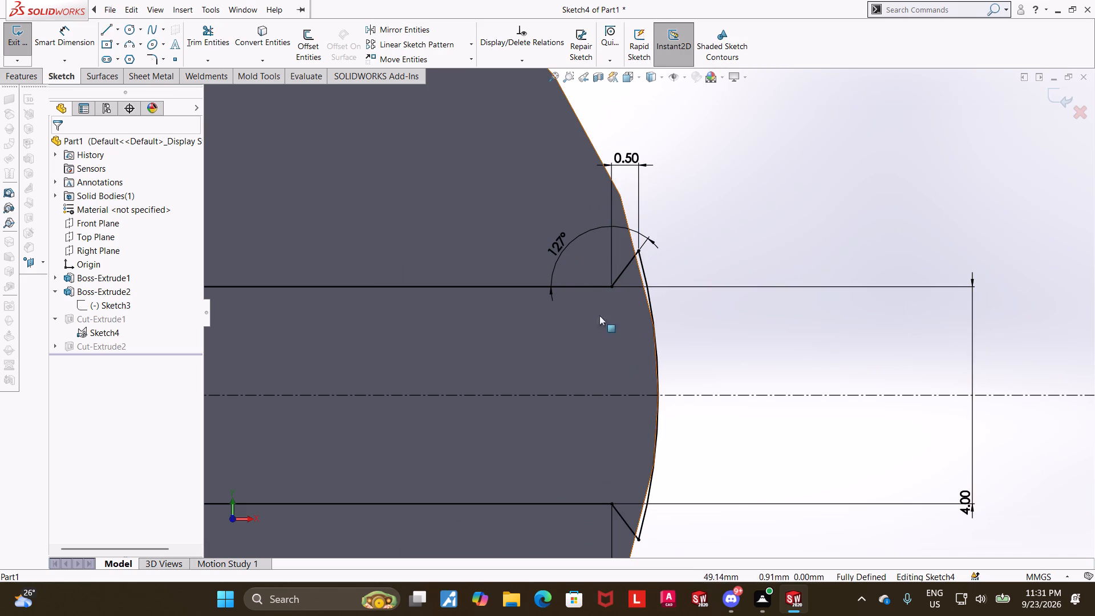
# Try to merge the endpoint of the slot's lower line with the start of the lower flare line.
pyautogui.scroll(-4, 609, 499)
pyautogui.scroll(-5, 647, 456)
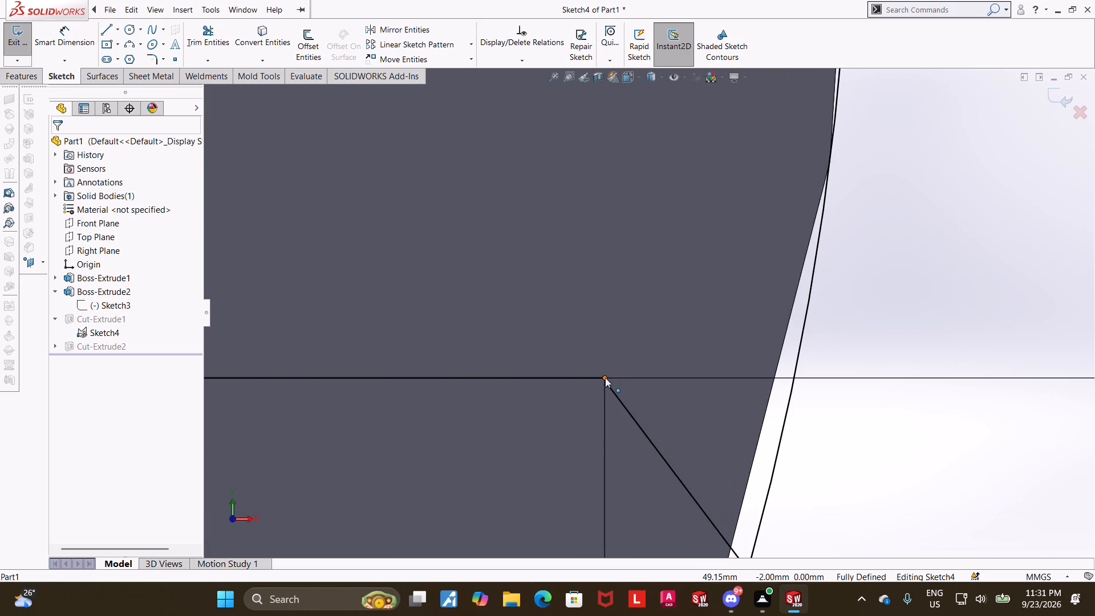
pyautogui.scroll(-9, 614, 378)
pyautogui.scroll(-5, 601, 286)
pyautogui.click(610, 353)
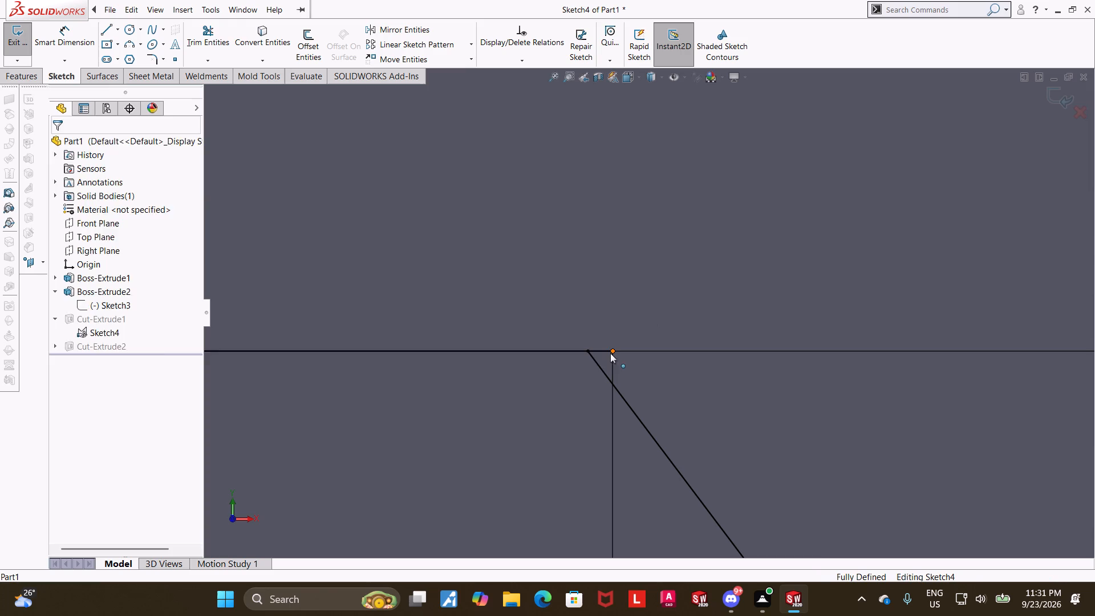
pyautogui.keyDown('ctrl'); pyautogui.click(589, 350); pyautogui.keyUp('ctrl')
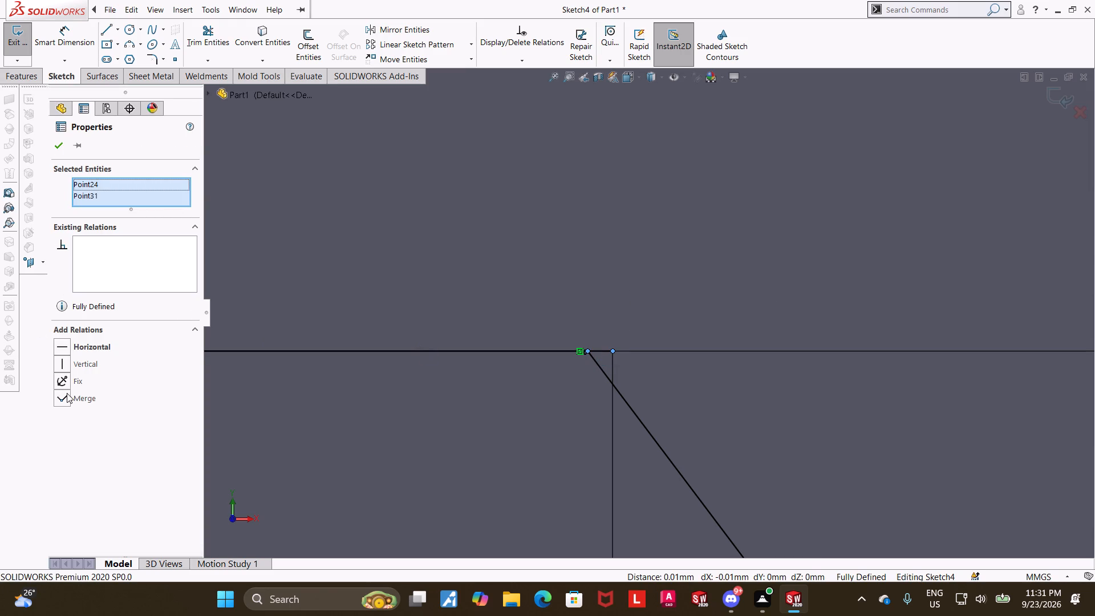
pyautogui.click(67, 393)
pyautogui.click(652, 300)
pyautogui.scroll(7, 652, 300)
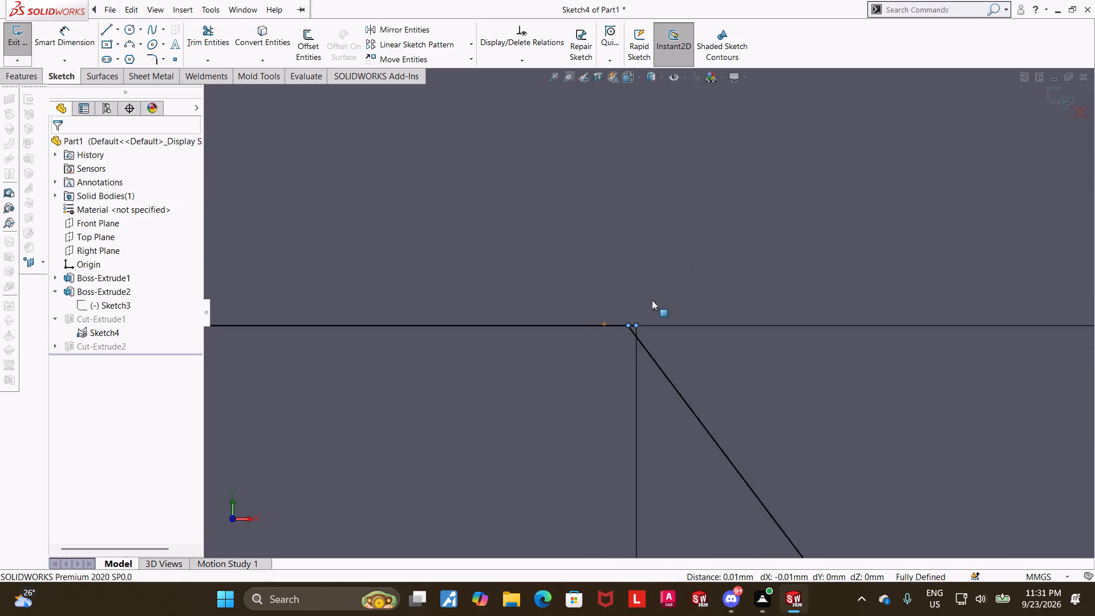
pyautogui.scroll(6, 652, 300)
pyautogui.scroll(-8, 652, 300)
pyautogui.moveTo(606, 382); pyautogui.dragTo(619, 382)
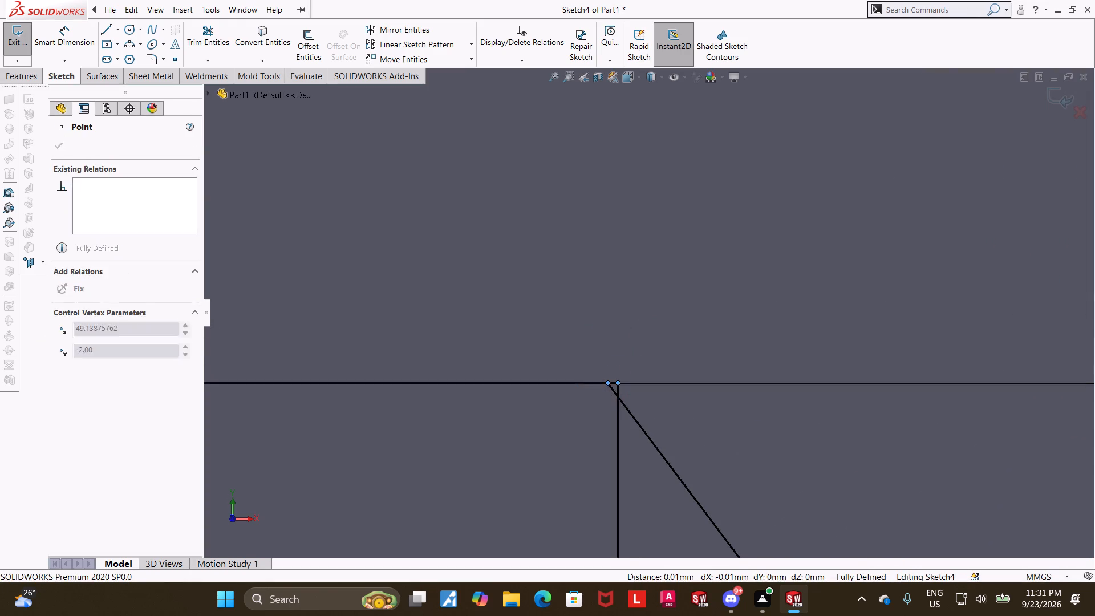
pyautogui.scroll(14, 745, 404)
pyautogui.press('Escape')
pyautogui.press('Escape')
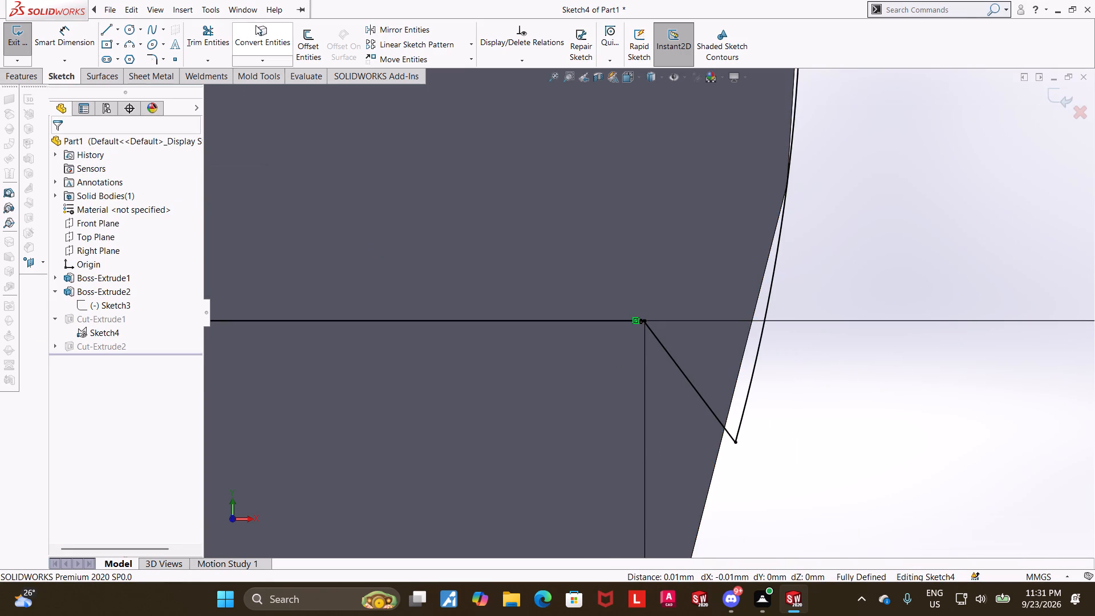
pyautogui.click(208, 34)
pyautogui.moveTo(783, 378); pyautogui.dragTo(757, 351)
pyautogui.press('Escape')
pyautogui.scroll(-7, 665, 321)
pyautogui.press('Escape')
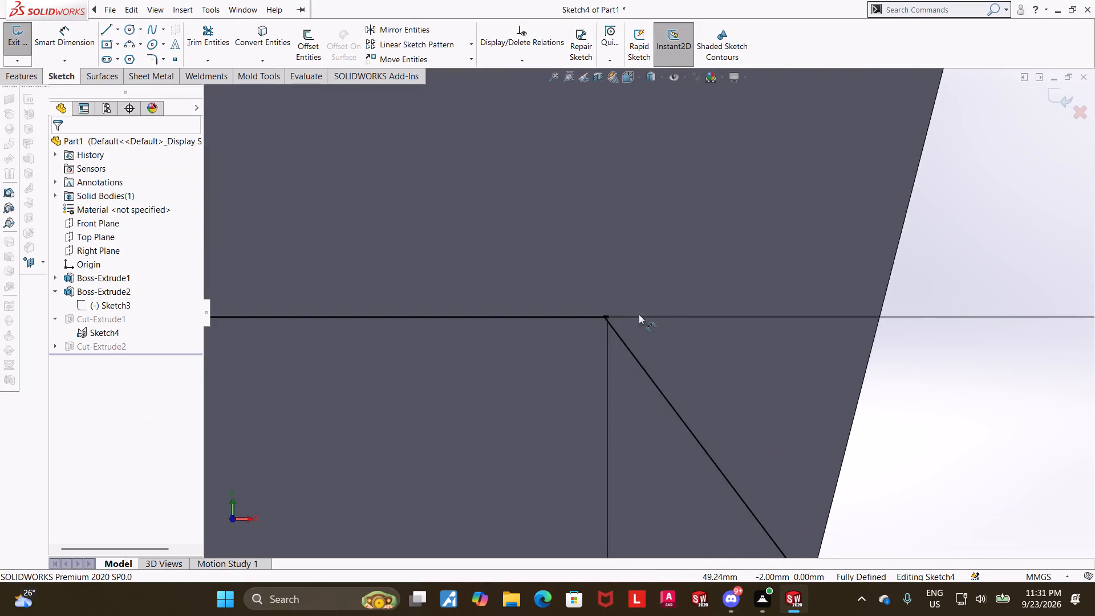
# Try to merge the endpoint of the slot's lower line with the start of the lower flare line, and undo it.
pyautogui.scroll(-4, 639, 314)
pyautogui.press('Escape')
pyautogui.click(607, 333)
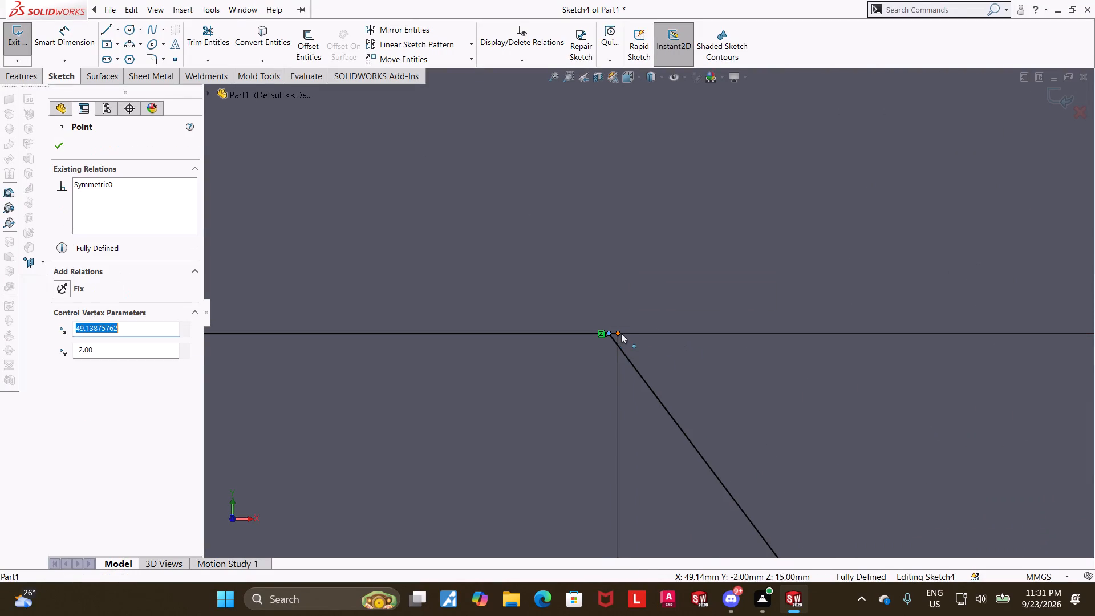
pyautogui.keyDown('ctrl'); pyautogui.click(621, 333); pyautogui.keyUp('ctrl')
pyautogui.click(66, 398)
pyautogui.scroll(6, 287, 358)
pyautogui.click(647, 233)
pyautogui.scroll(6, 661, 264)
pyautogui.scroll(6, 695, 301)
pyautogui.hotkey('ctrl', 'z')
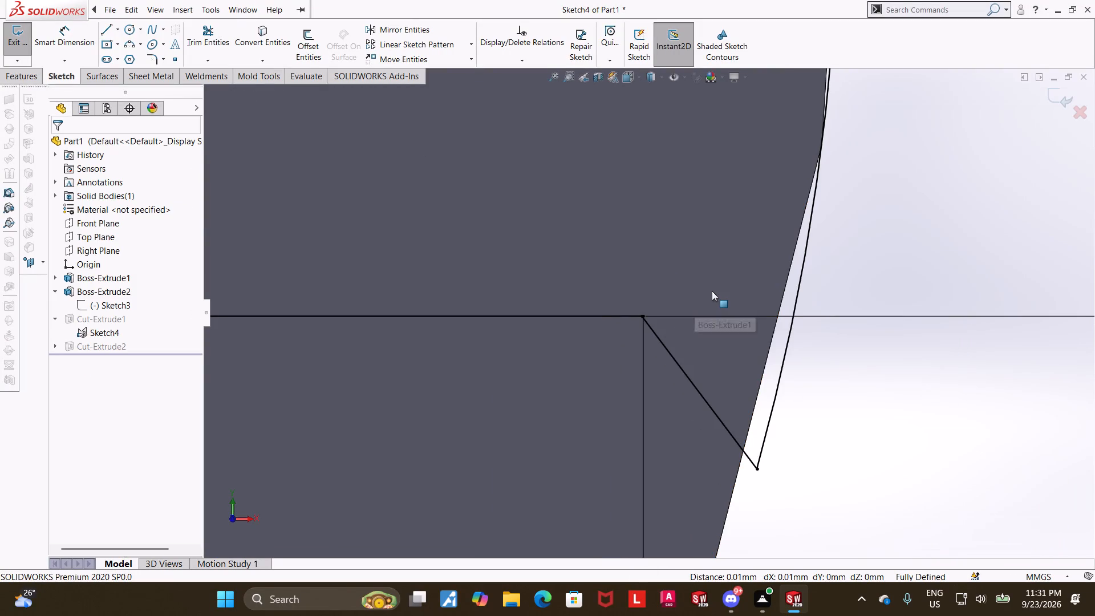
# Trim away the lower flare line at the open end of the slot.
pyautogui.click(193, 37)
pyautogui.moveTo(747, 366); pyautogui.dragTo(688, 420)
pyautogui.scroll(-6, 647, 309)
pyautogui.press('Escape')
pyautogui.press('Escape')
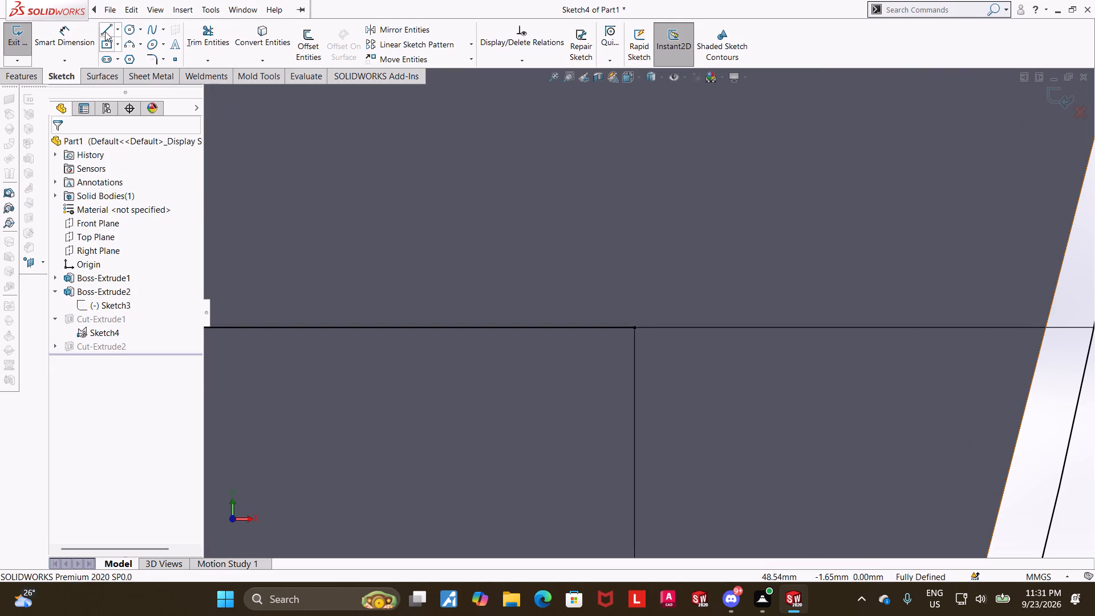
# Draw a new flare line from the end of the slot's lower line to the lower endpoint of the end arc.
pyautogui.click(105, 31)
pyautogui.scroll(6, 522, 227)
pyautogui.click(644, 318)
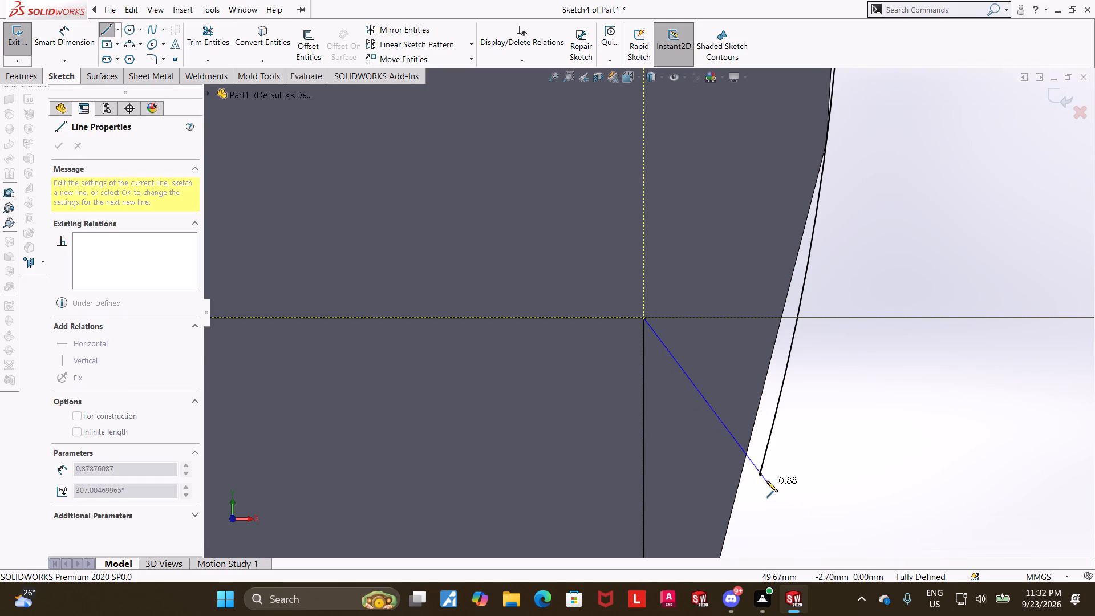
pyautogui.click(759, 473)
pyautogui.scroll(14, 759, 467)
pyautogui.press('Escape')
pyautogui.press('Escape')
pyautogui.press('Escape')
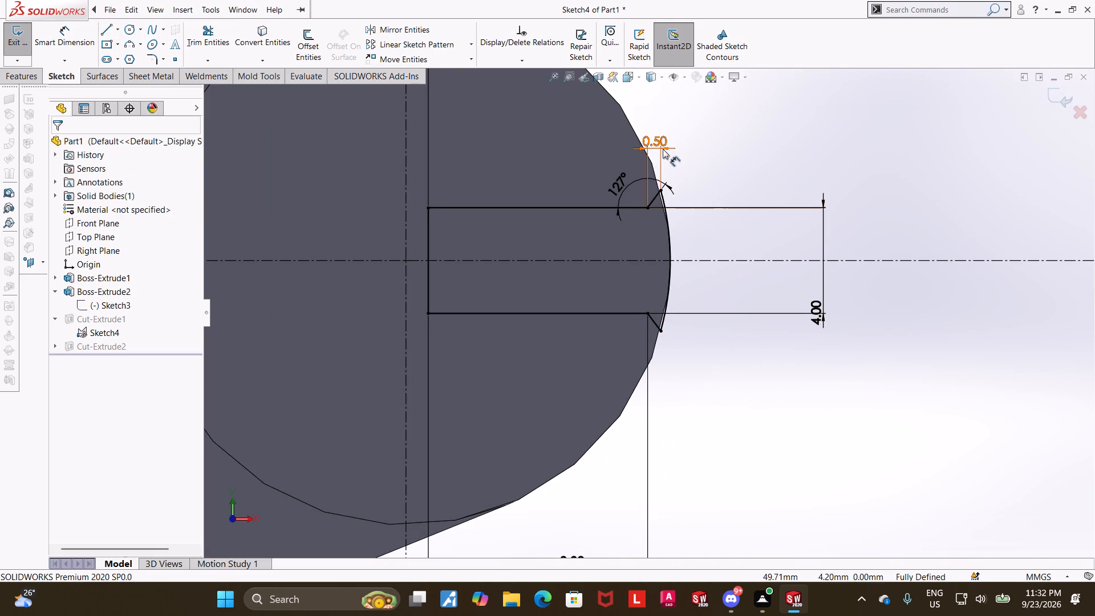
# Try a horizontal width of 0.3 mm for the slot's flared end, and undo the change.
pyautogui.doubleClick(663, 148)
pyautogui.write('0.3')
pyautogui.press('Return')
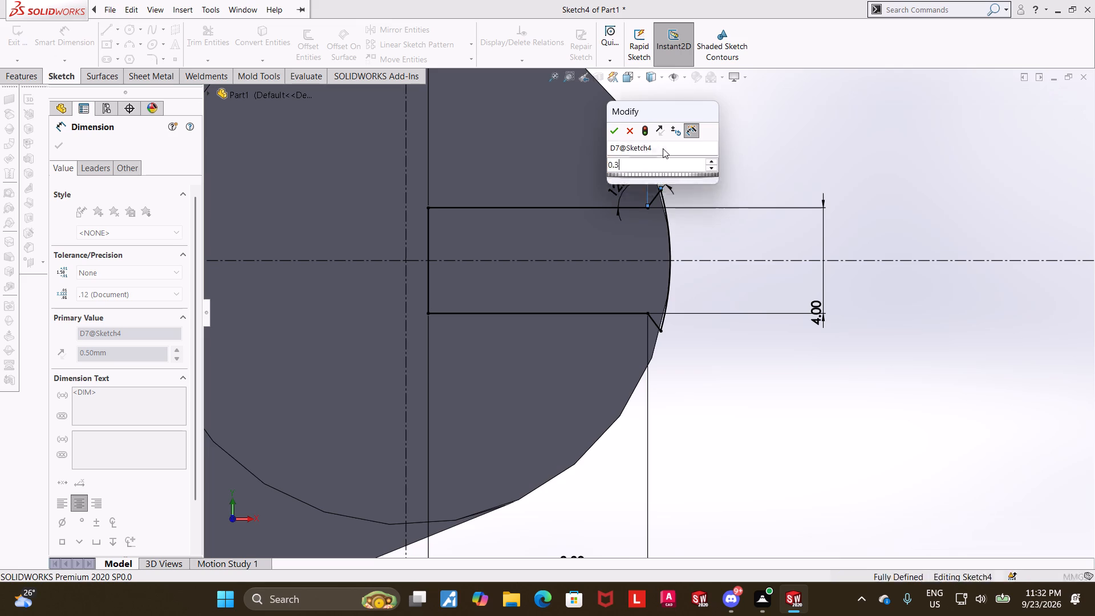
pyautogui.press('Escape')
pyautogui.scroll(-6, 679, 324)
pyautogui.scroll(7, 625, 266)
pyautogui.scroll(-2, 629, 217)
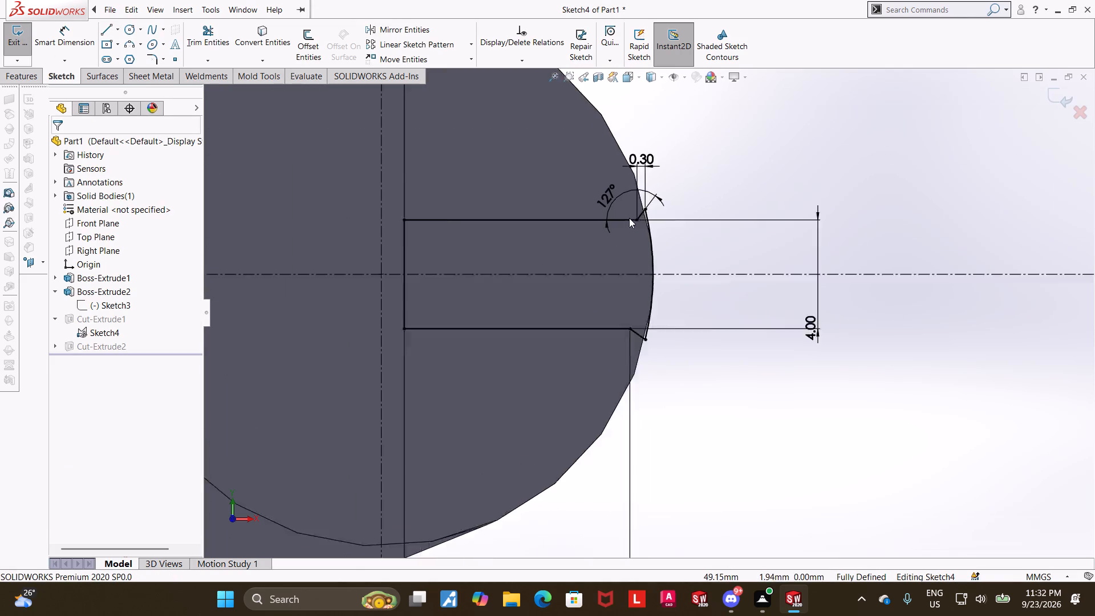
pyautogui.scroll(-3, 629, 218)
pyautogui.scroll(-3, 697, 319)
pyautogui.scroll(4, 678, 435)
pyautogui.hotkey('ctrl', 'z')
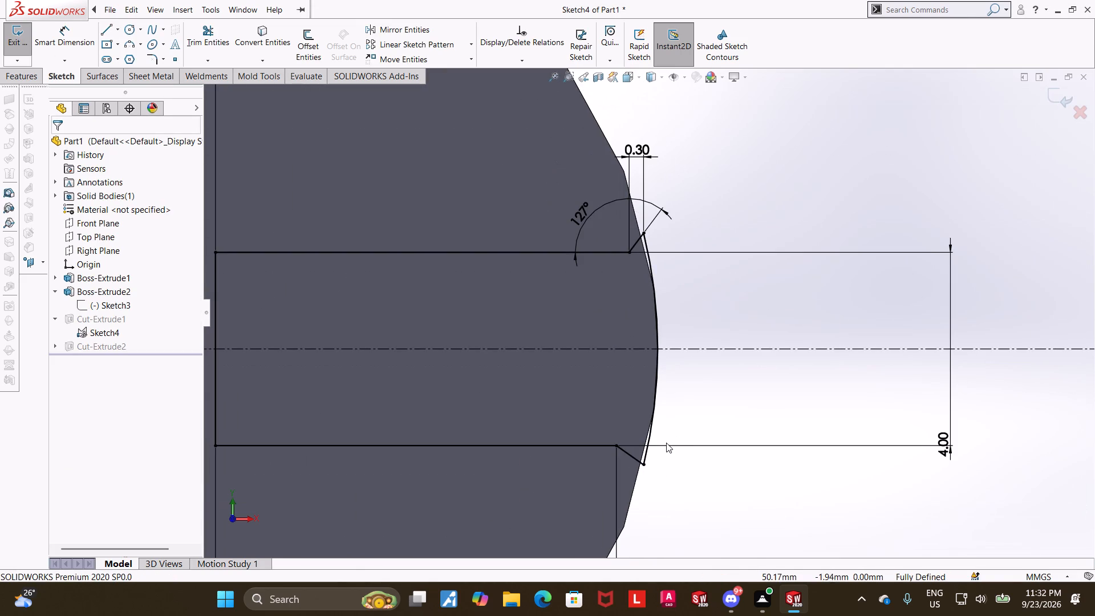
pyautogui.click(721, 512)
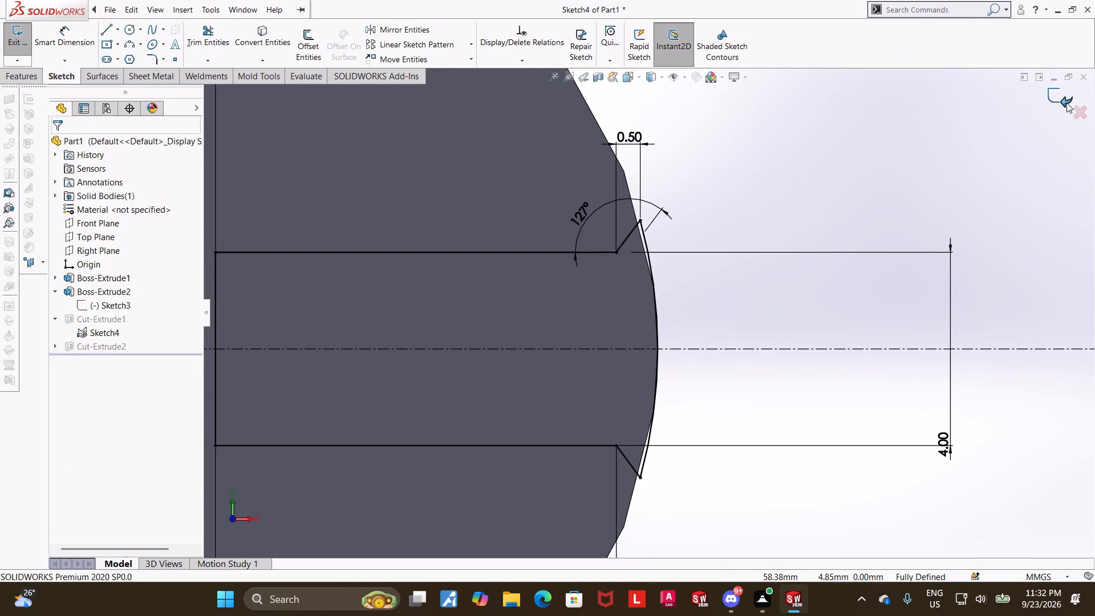
# Exit Sketch4 to return to the part.
pyautogui.click(1064, 102)
pyautogui.scroll(4, 943, 223)
pyautogui.moveTo(906, 238); pyautogui.dragTo(870, 261, button='middle')
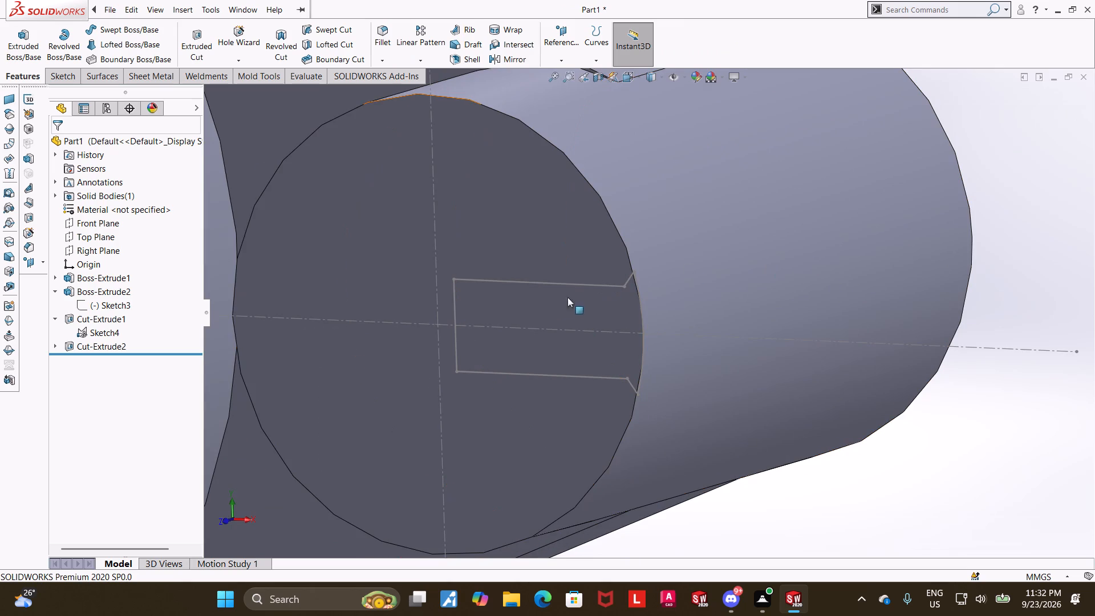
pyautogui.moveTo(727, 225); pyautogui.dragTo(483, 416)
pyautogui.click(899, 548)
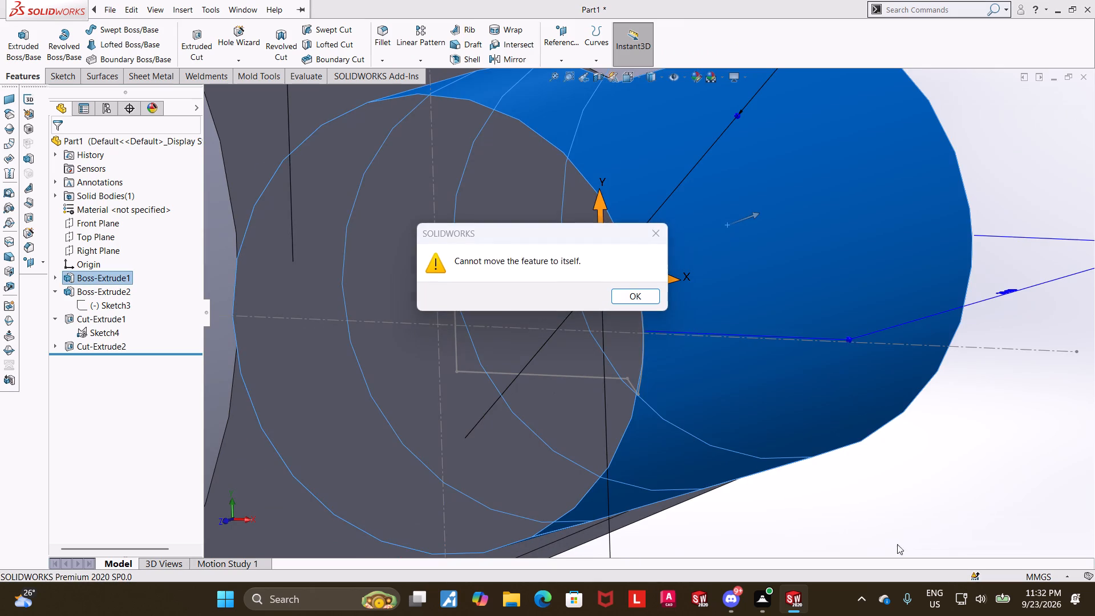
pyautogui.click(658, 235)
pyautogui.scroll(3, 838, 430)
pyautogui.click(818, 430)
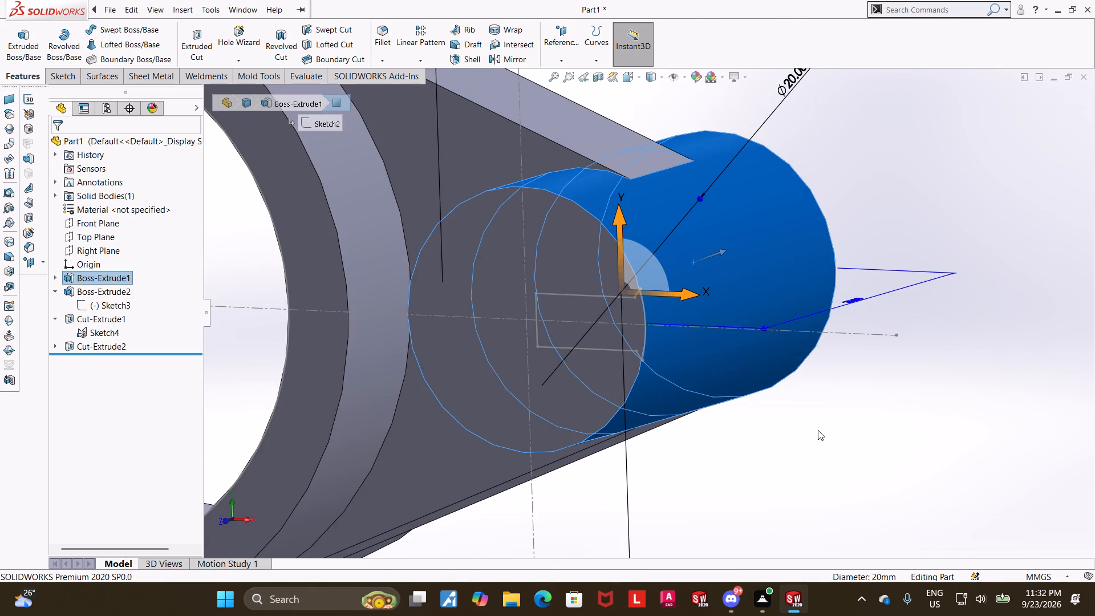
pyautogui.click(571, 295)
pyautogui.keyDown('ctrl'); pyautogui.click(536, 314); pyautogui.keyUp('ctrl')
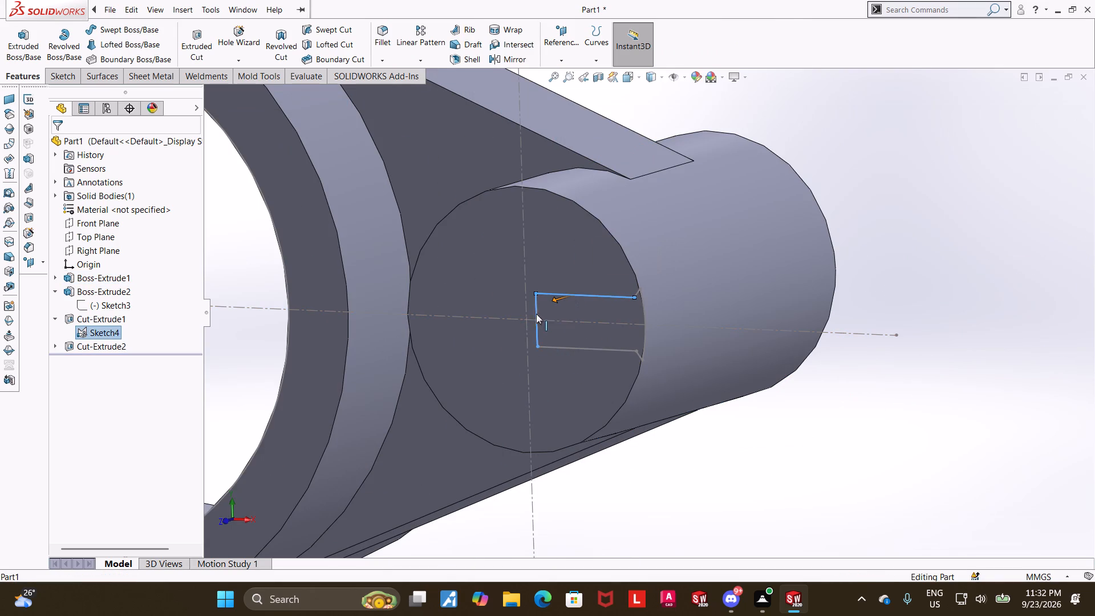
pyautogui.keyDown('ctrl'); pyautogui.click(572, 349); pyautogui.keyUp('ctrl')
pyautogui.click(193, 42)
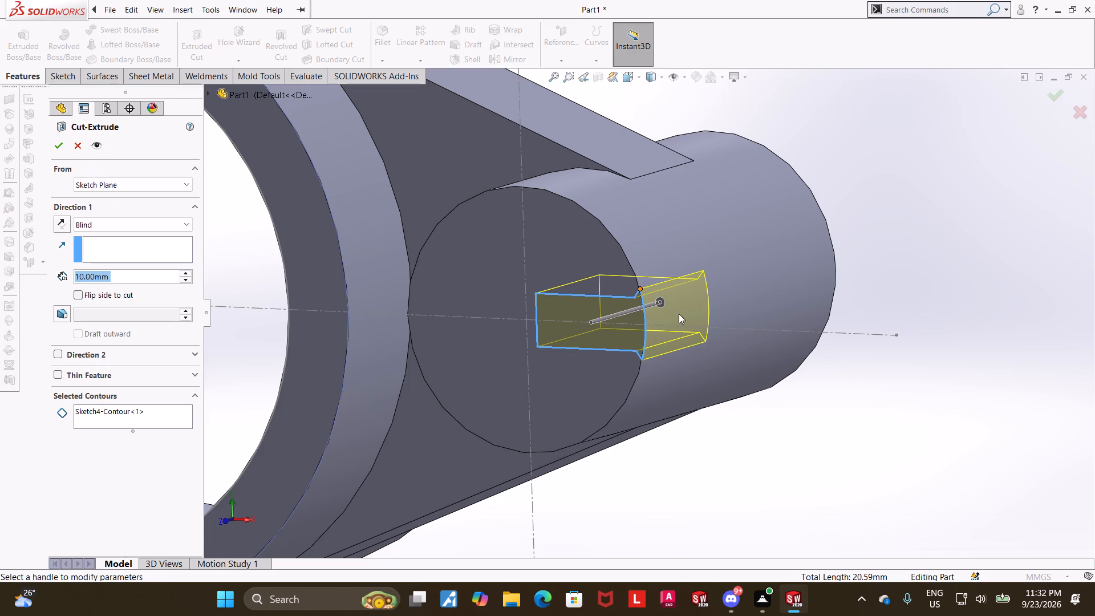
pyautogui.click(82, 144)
# Delete the Cut-Extrude2 and Cut-Extrude1 features while keeping Sketch4.
pyautogui.click(107, 347)
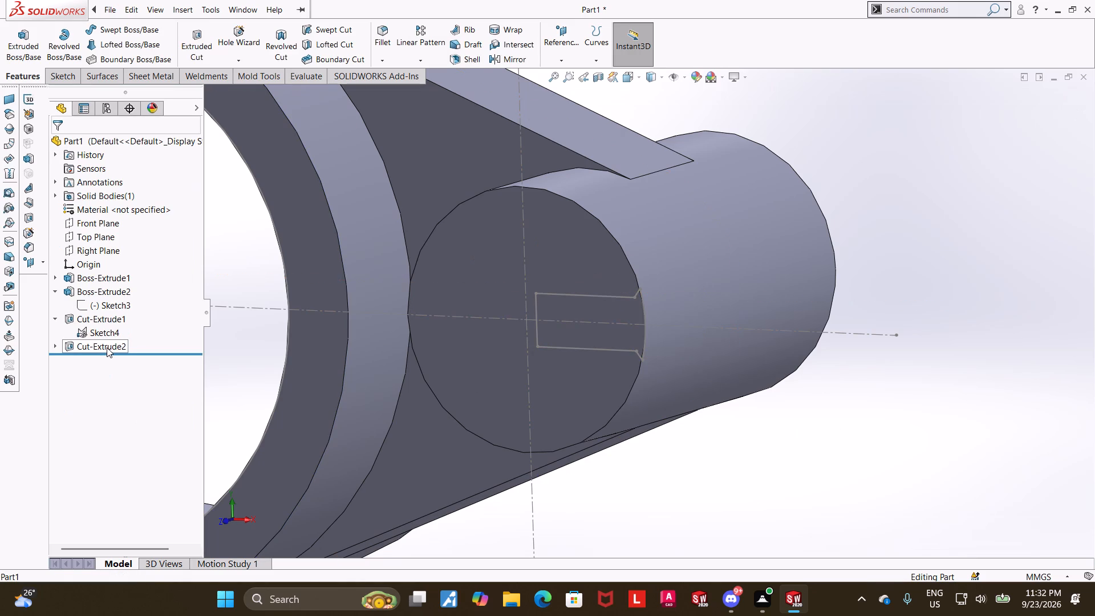
pyautogui.rightClick(107, 347)
pyautogui.click(131, 408)
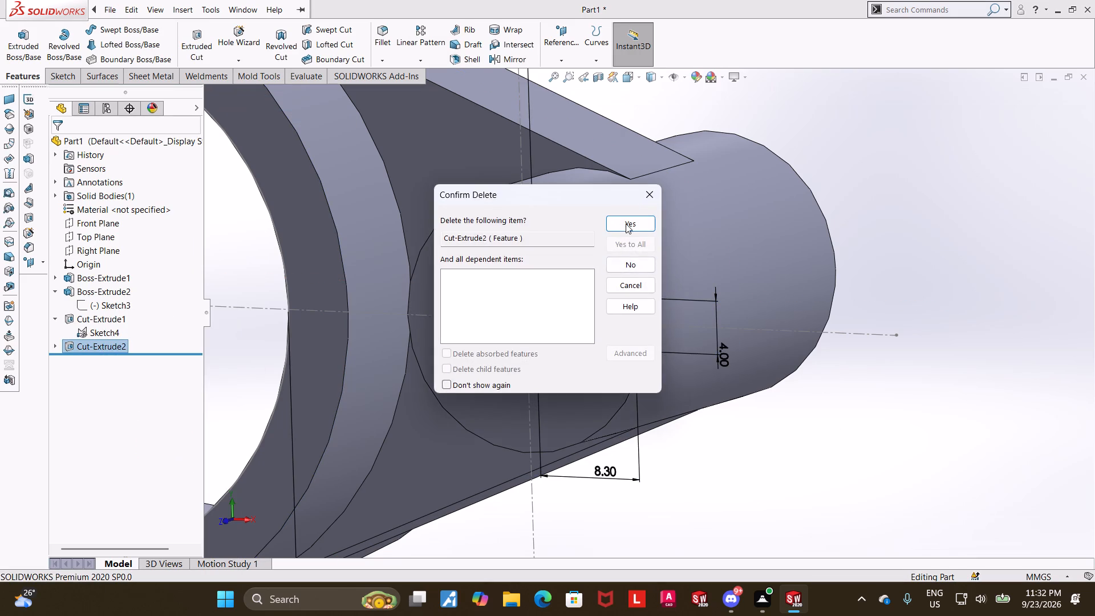
pyautogui.click(626, 217)
pyautogui.rightClick(90, 321)
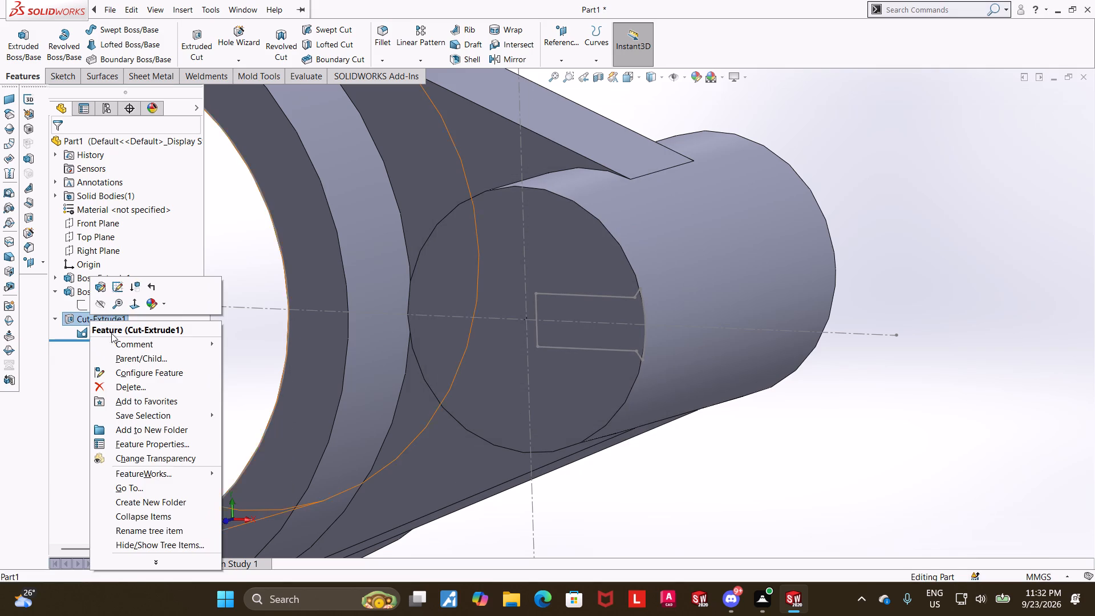
pyautogui.click(121, 383)
pyautogui.click(627, 219)
# Create an Extruded Cut from the whole of Sketch4, with the end condition Through All.
pyautogui.scroll(6, 878, 282)
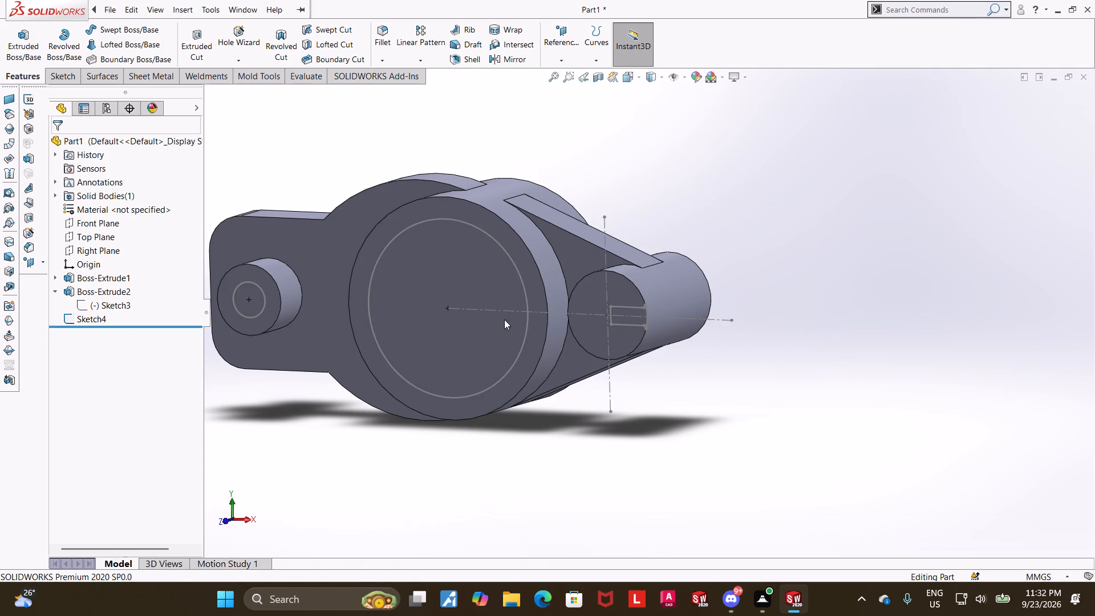
pyautogui.click(192, 41)
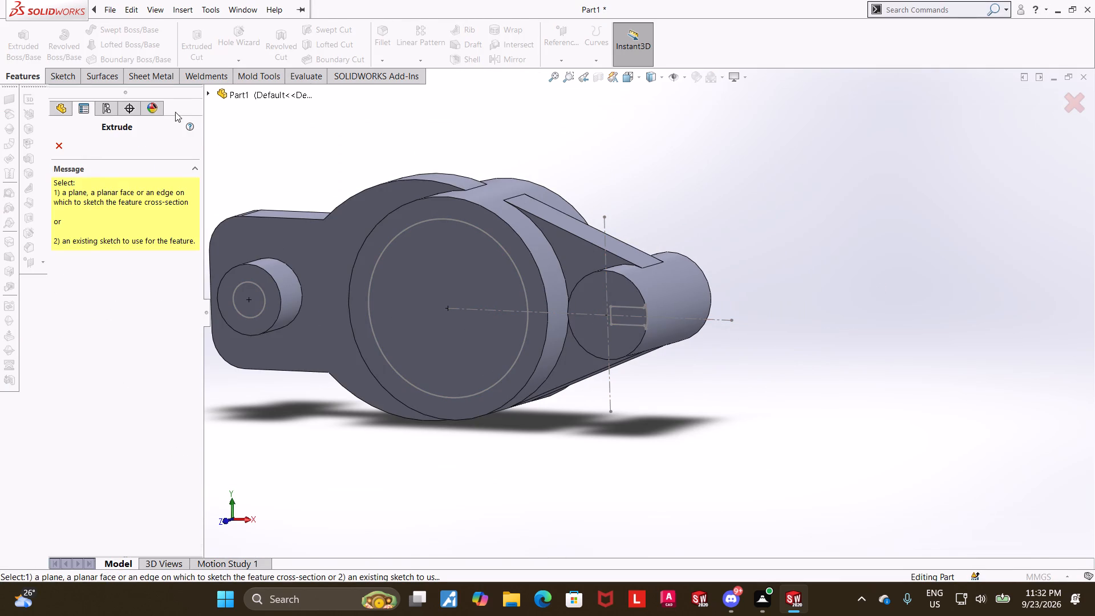
pyautogui.click(206, 96)
pyautogui.click(246, 260)
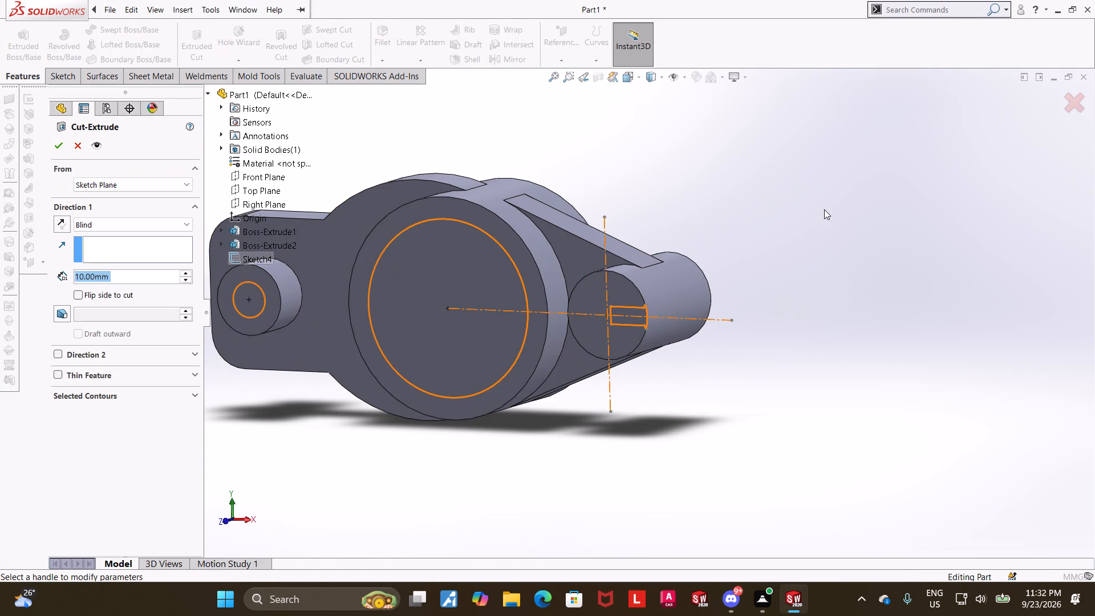
pyautogui.moveTo(817, 210); pyautogui.dragTo(802, 219, button='middle')
pyautogui.click(107, 230)
pyautogui.click(100, 246)
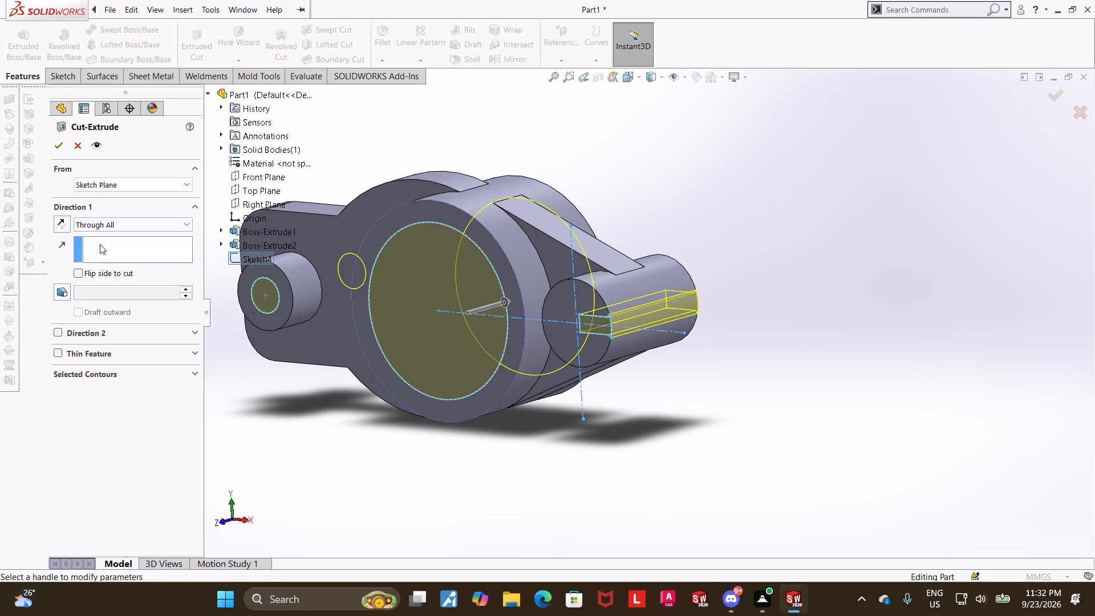
pyautogui.click(59, 147)
pyautogui.click(957, 257)
# Hide Sketch4 under the new cut feature.
pyautogui.scroll(5, 737, 349)
pyautogui.click(692, 383)
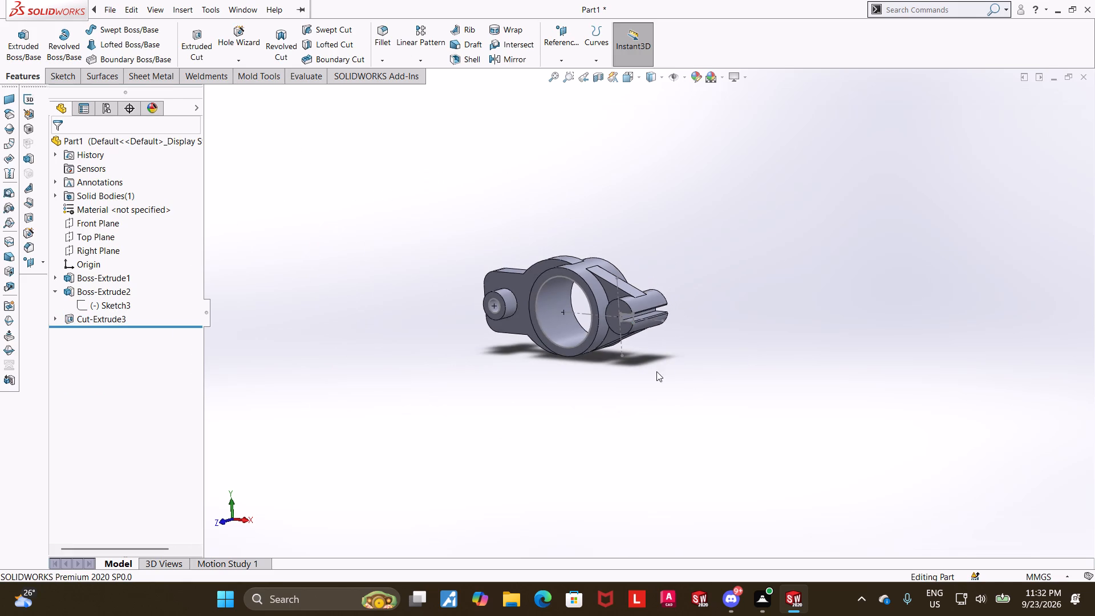
pyautogui.moveTo(656, 371); pyautogui.dragTo(675, 364, button='middle')
pyautogui.click(54, 316)
pyautogui.click(88, 332)
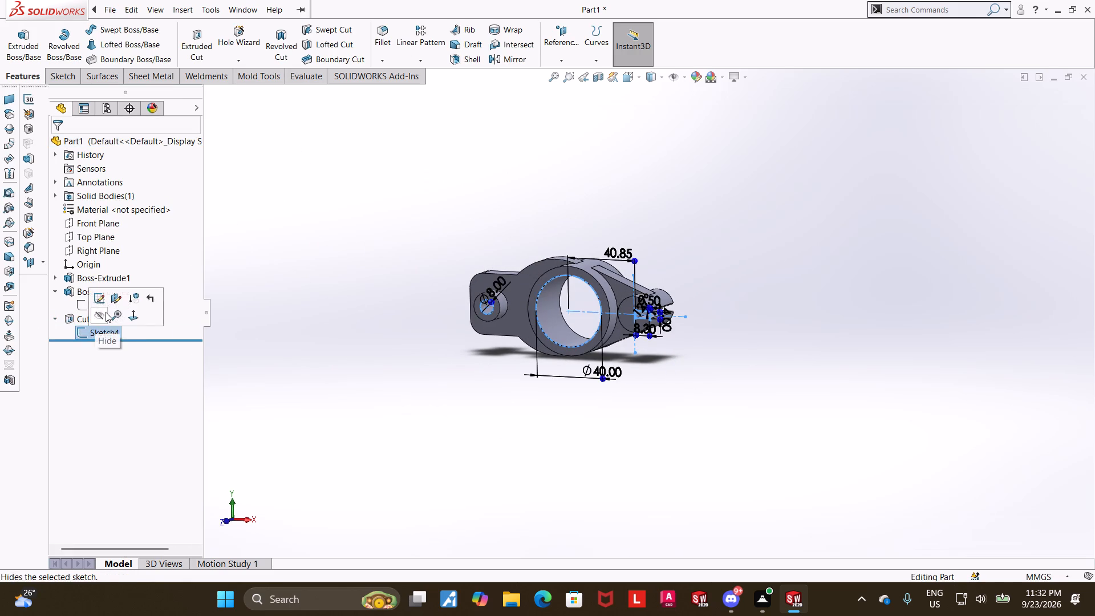
pyautogui.click(106, 312)
pyautogui.click(55, 318)
# Inspect the cut part from several angles, including the Right view and the front of the bore, hole and slot.
pyautogui.scroll(3, 434, 375)
pyautogui.scroll(-2, 463, 369)
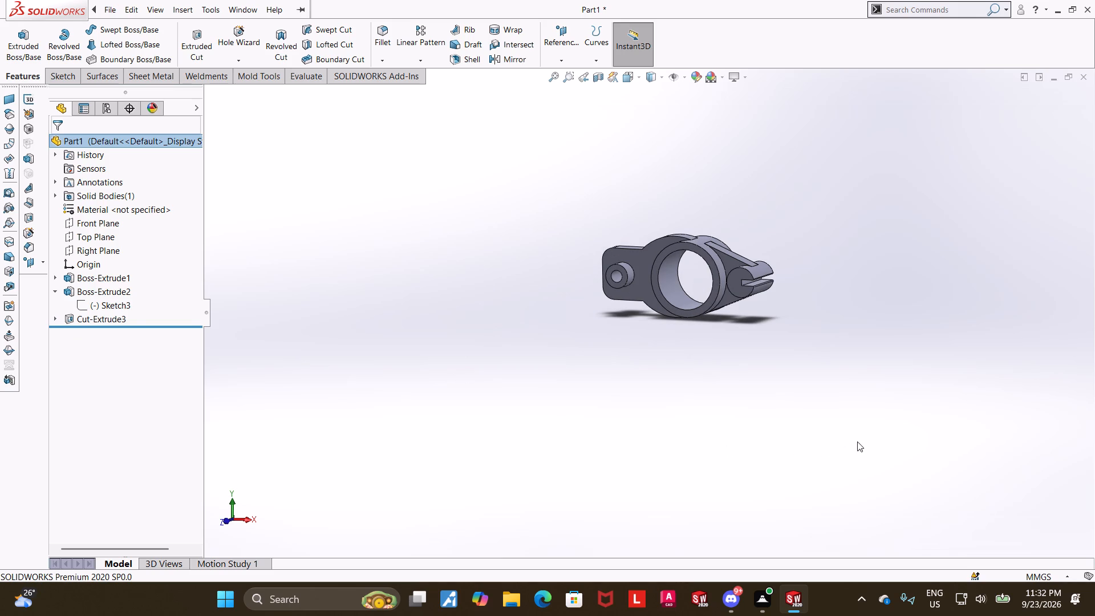
pyautogui.moveTo(741, 449); pyautogui.dragTo(712, 435, button='middle')
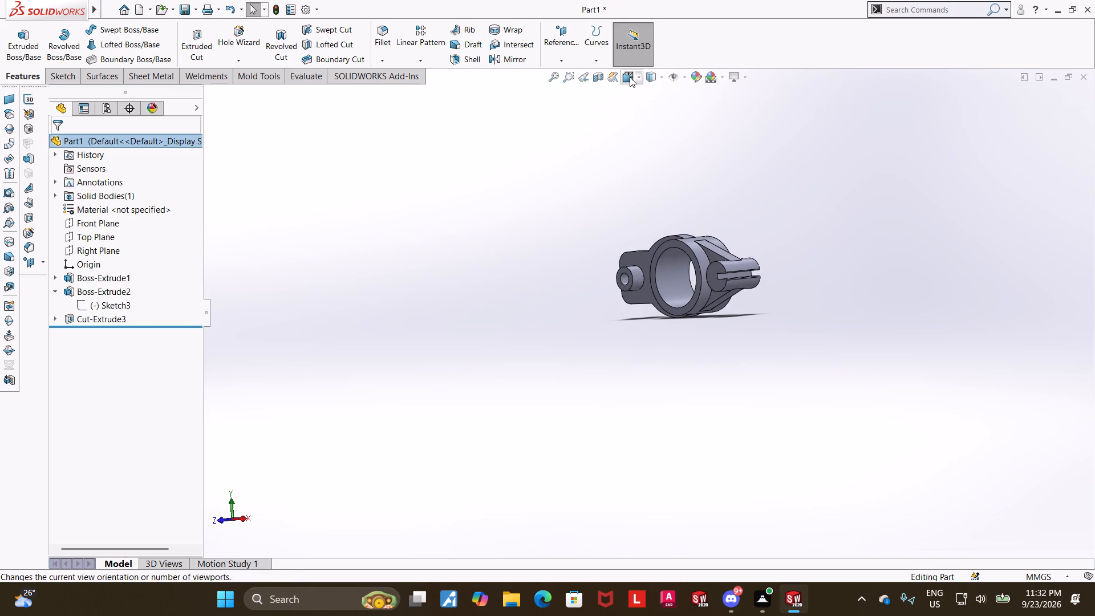
pyautogui.click(630, 77)
pyautogui.scroll(-1, 846, 208)
pyautogui.moveTo(828, 211); pyautogui.dragTo(792, 233, button='middle')
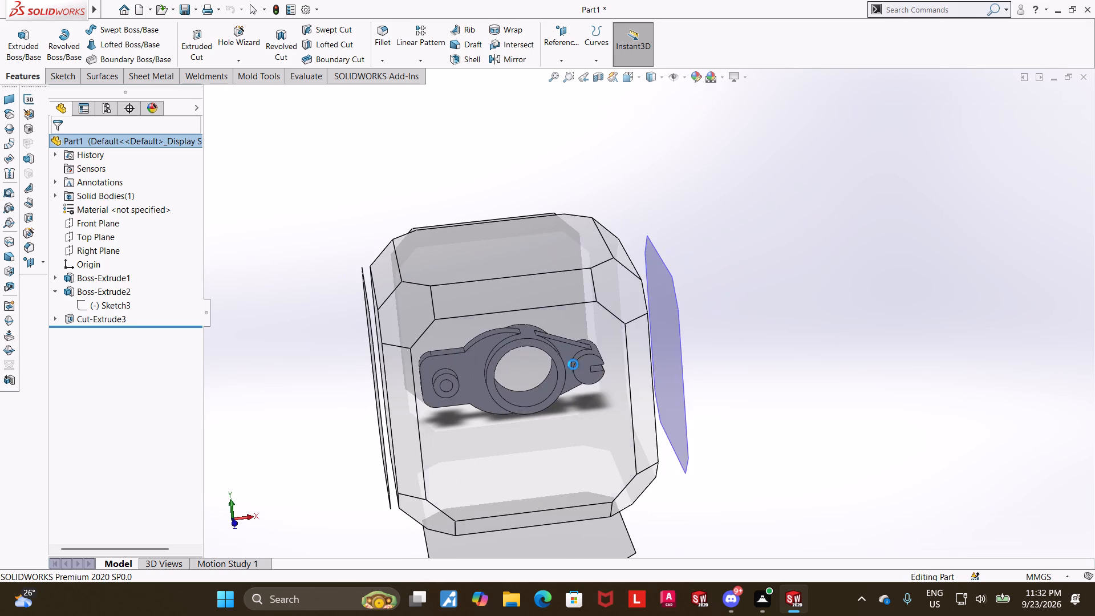
pyautogui.moveTo(776, 325); pyautogui.dragTo(635, 465, button='middle')
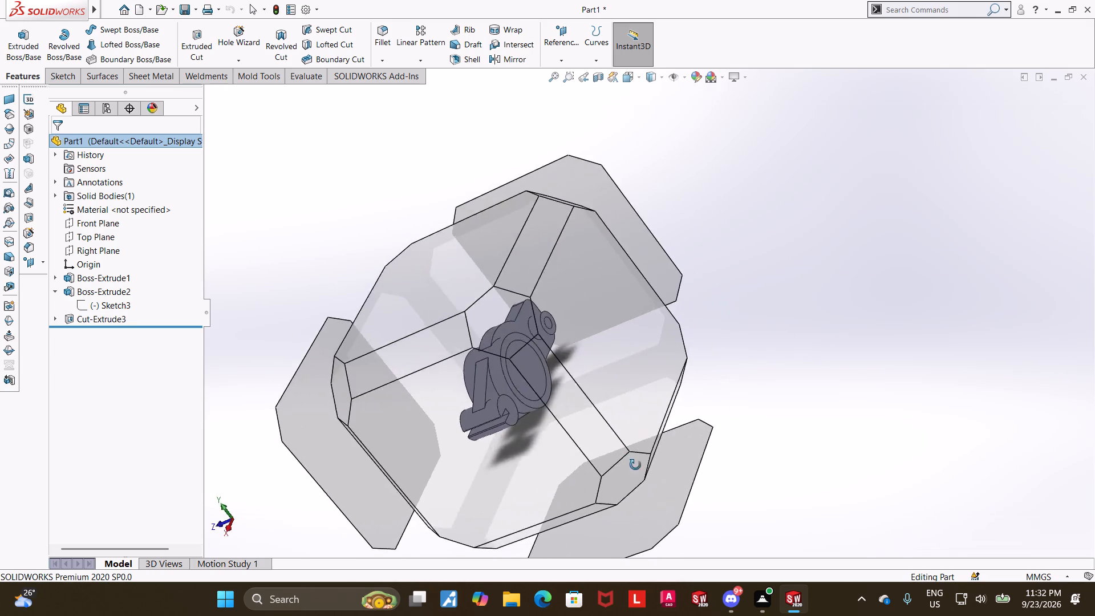
pyautogui.moveTo(635, 465); pyautogui.dragTo(715, 327, button='middle')
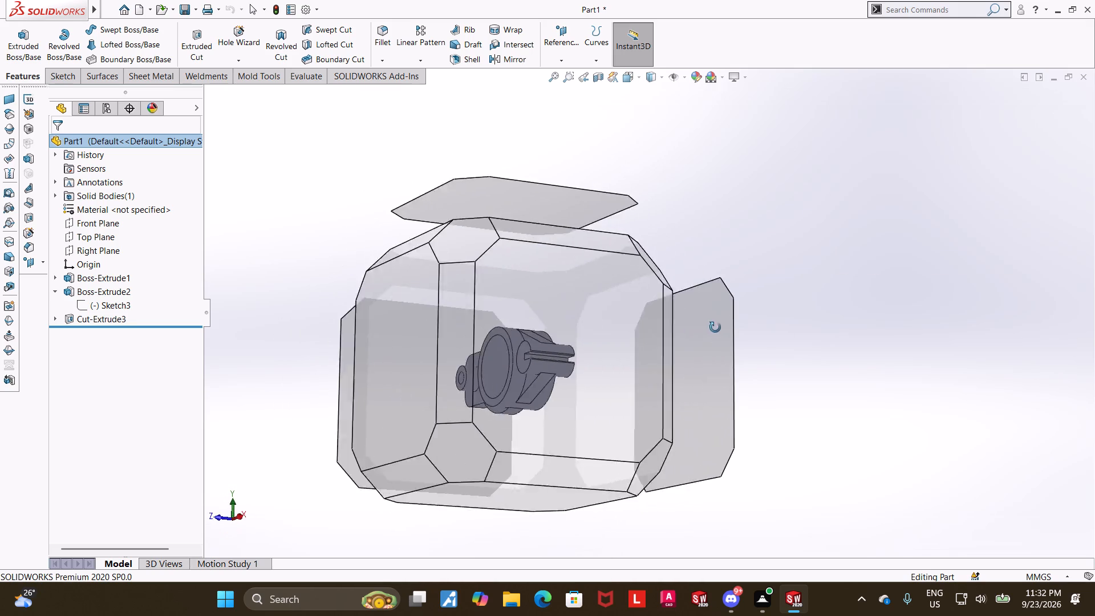
pyautogui.moveTo(715, 327); pyautogui.dragTo(708, 356, button='middle')
pyautogui.click(632, 356)
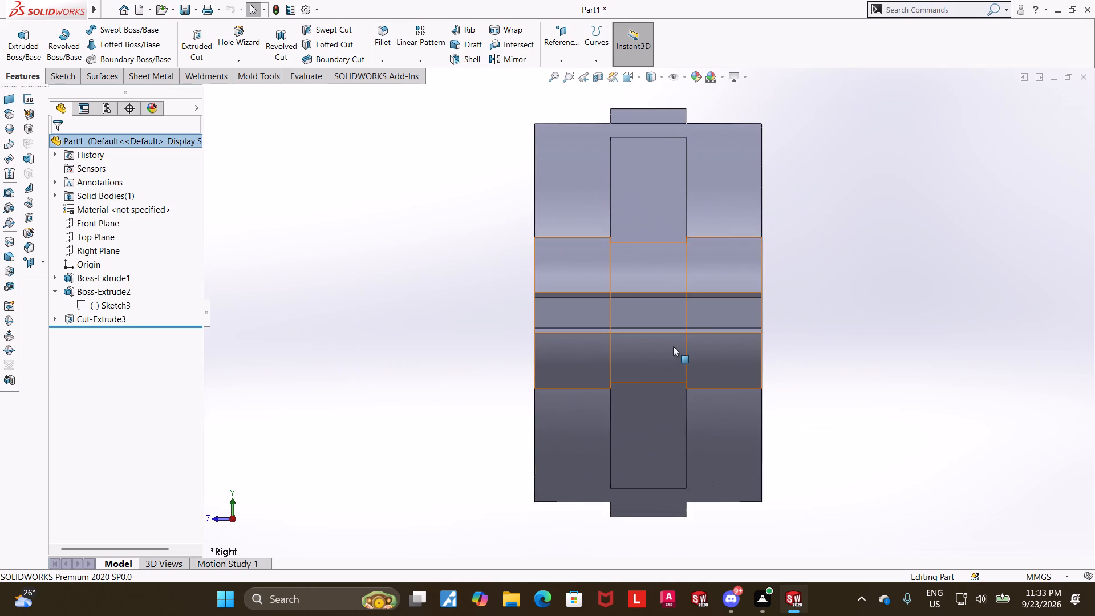
pyautogui.scroll(3, 839, 372)
pyautogui.click(825, 358)
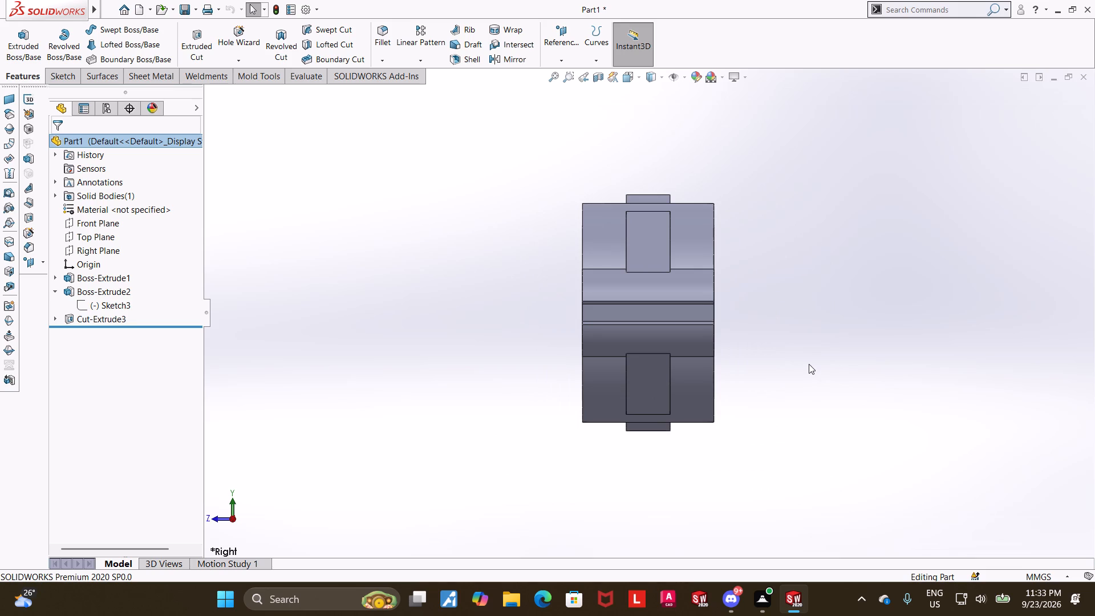
pyautogui.middleClick(779, 370)
pyautogui.moveTo(761, 367); pyautogui.dragTo(884, 362, button='middle')
pyautogui.scroll(1, 884, 362)
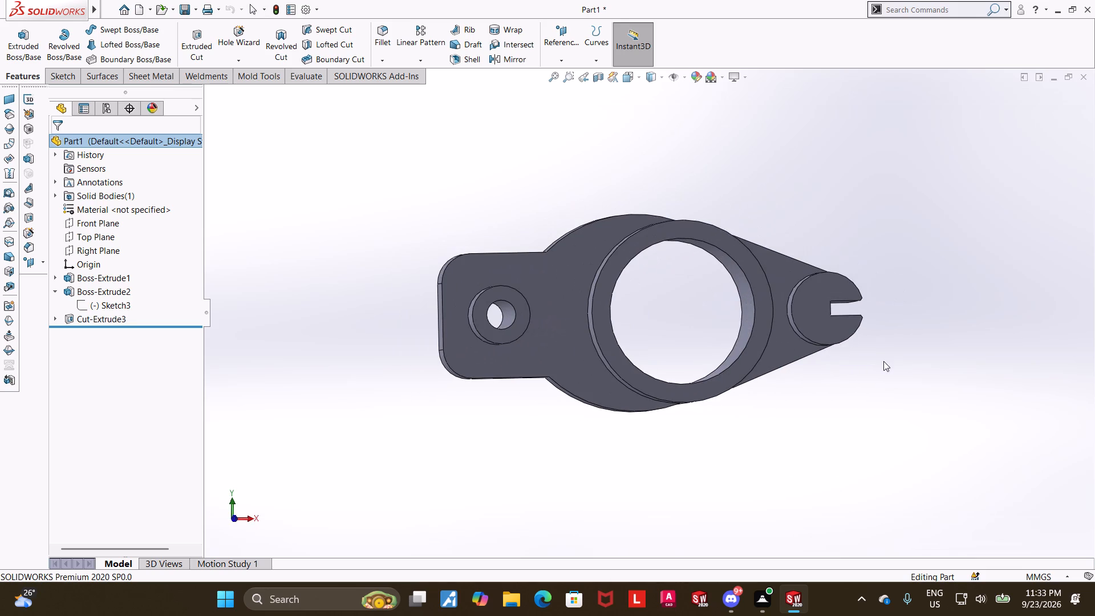
pyautogui.moveTo(869, 411); pyautogui.dragTo(853, 418, button='middle')
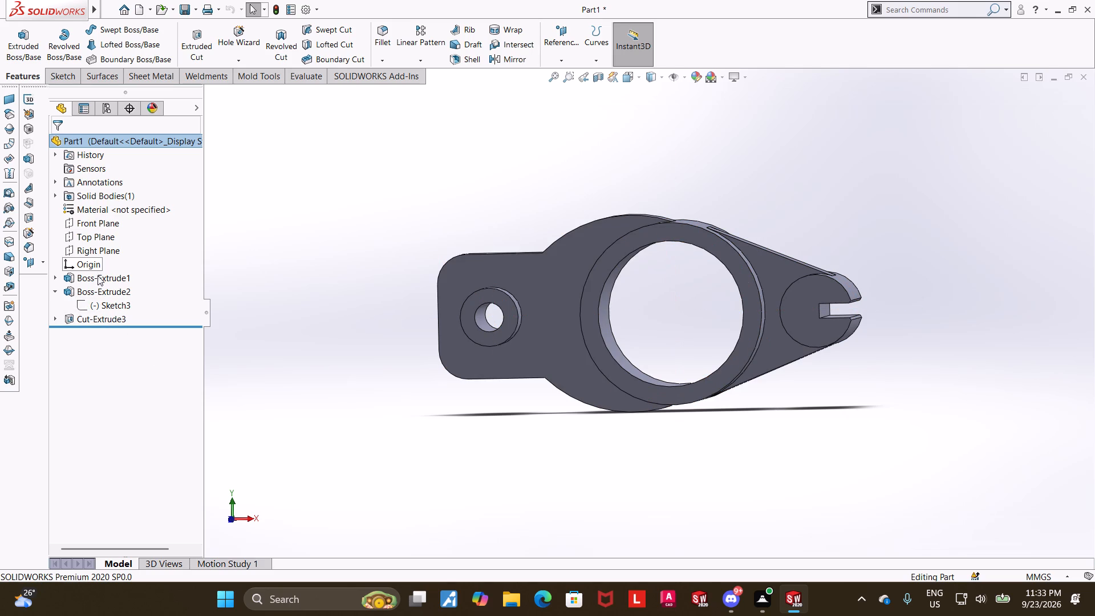
# Open Sketch3, the plate profile under Boss-Extrude2, for editing and view it face-on.
pyautogui.click(57, 273)
pyautogui.click(98, 294)
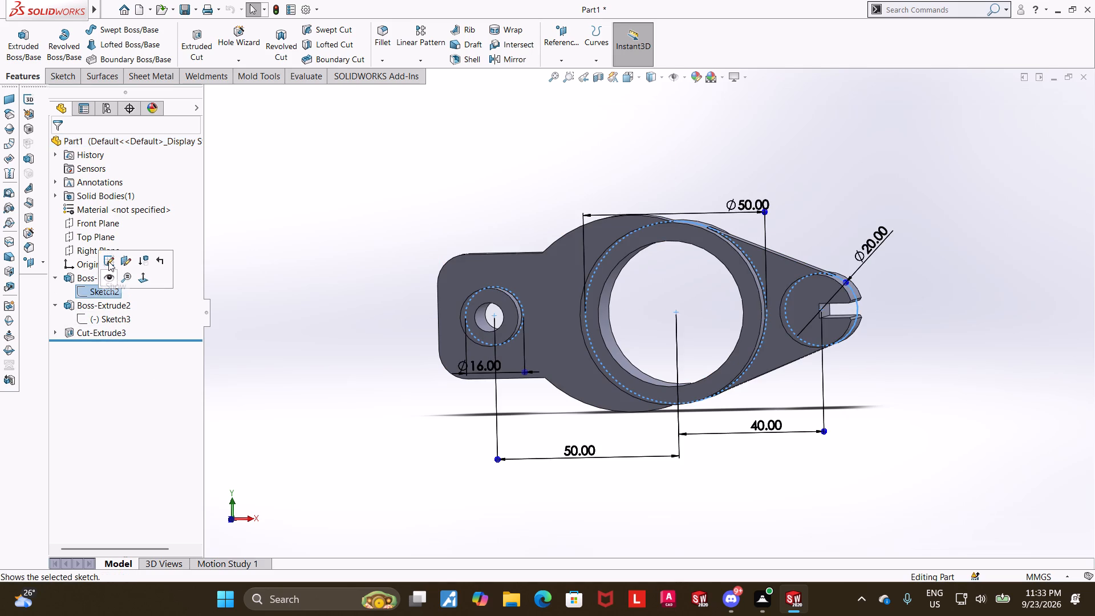
pyautogui.click(250, 306)
pyautogui.click(55, 302)
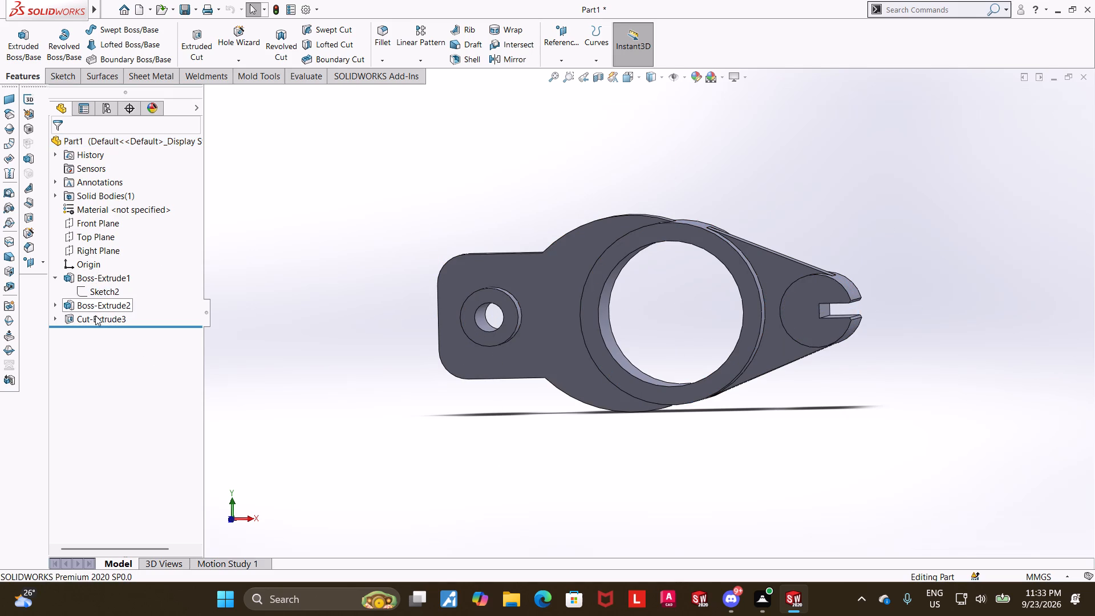
pyautogui.click(59, 302)
pyautogui.click(96, 317)
pyautogui.click(106, 287)
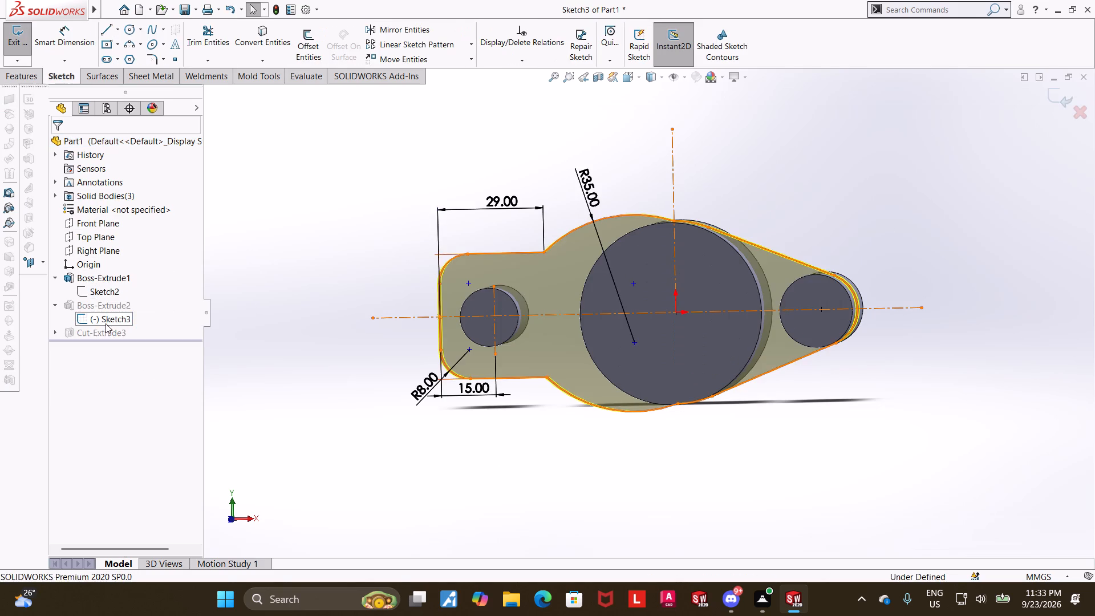
pyautogui.click(109, 317)
pyautogui.click(137, 300)
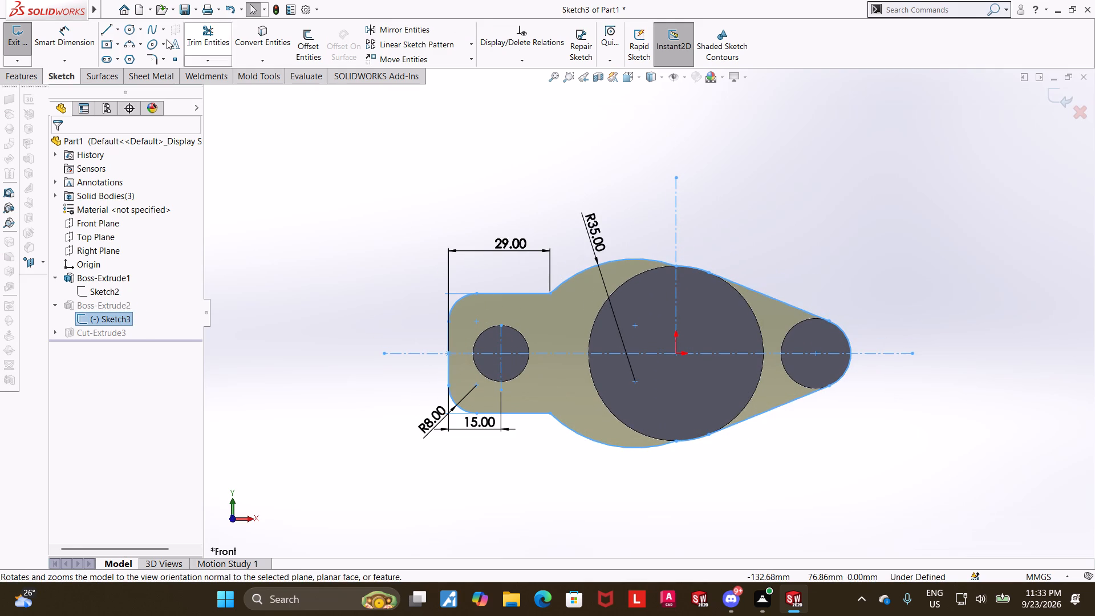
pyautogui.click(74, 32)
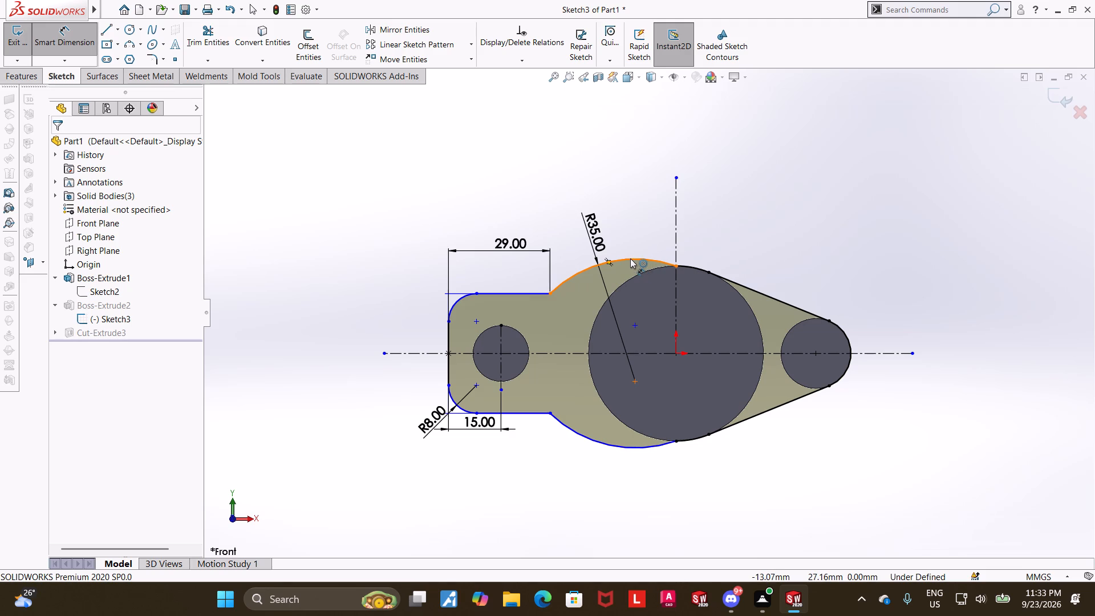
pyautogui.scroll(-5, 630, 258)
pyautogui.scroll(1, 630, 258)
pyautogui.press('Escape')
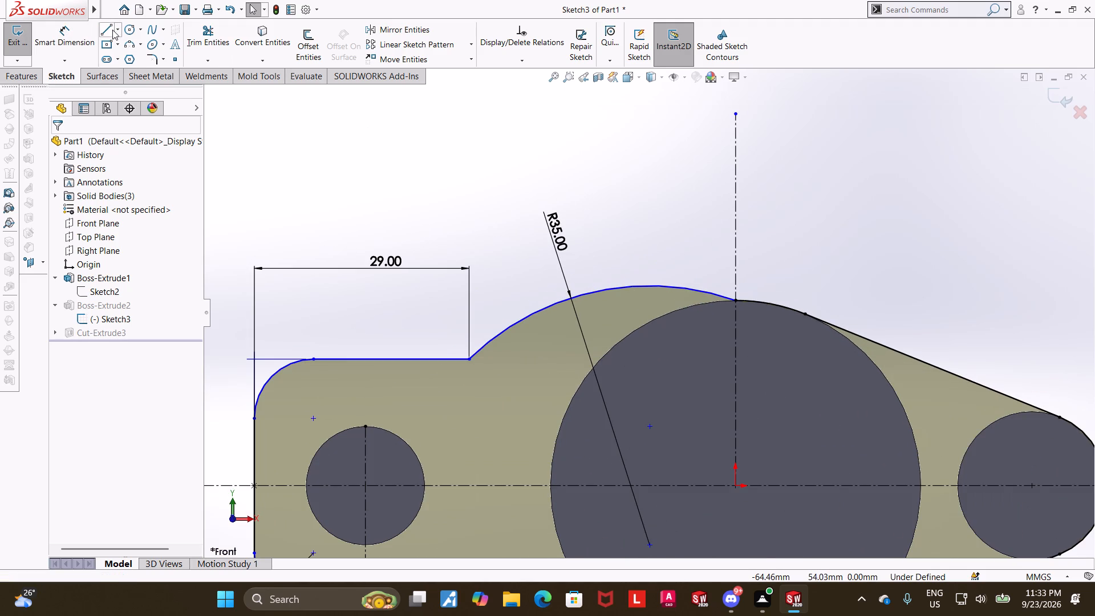
# Sketch a horizontal centerline about 23.6 mm long, starting at the top of the upper R35 arc and running toward the slotted end.
pyautogui.click(120, 28)
pyautogui.click(119, 64)
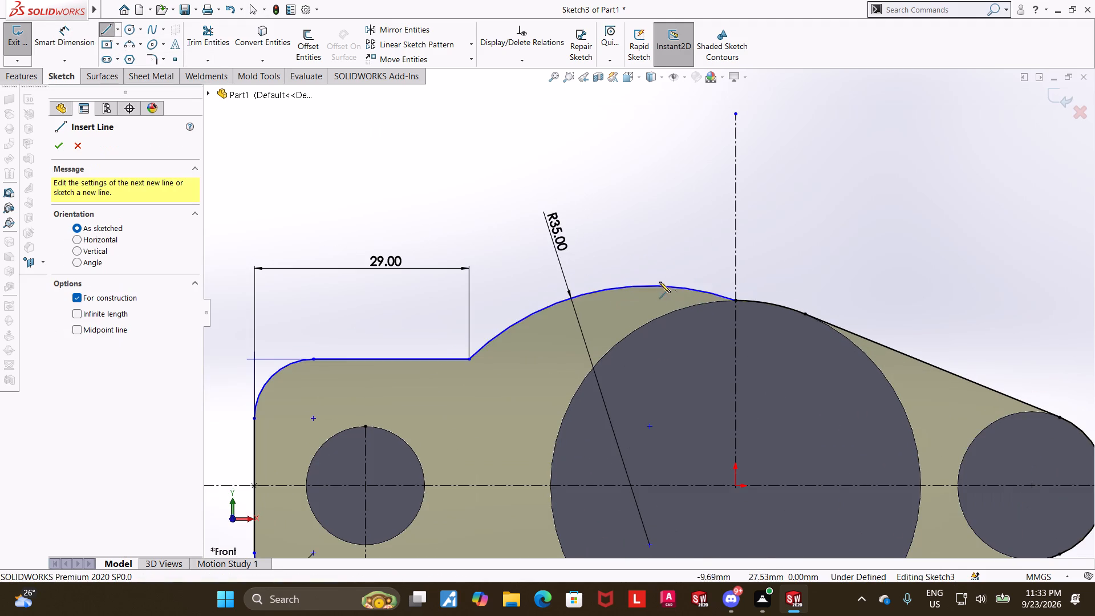
pyautogui.click(650, 286)
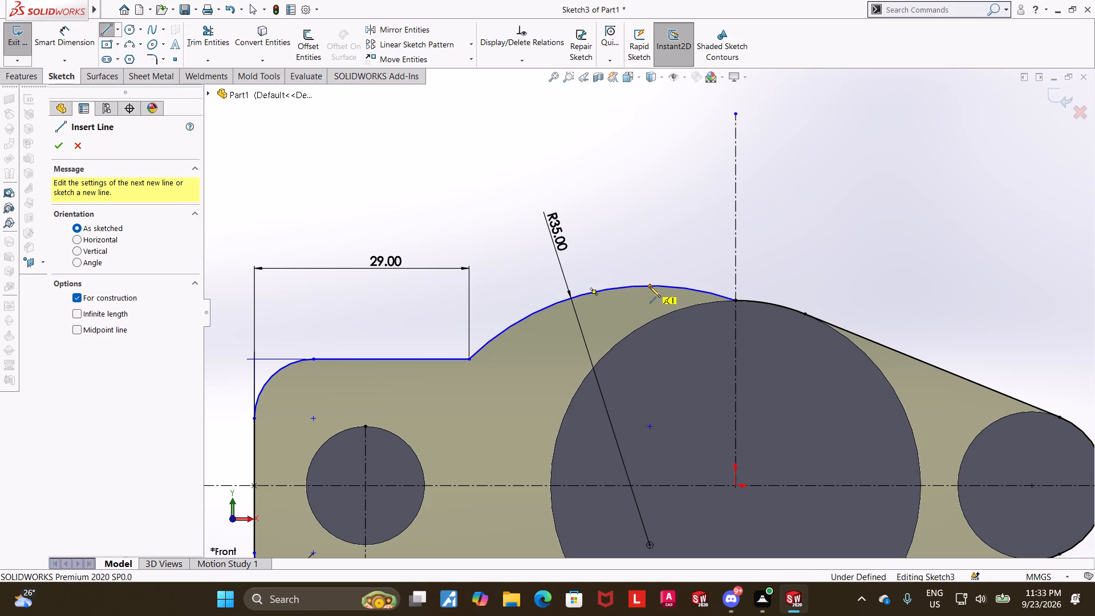
pyautogui.click(824, 287)
pyautogui.scroll(7, 824, 287)
pyautogui.press('Escape')
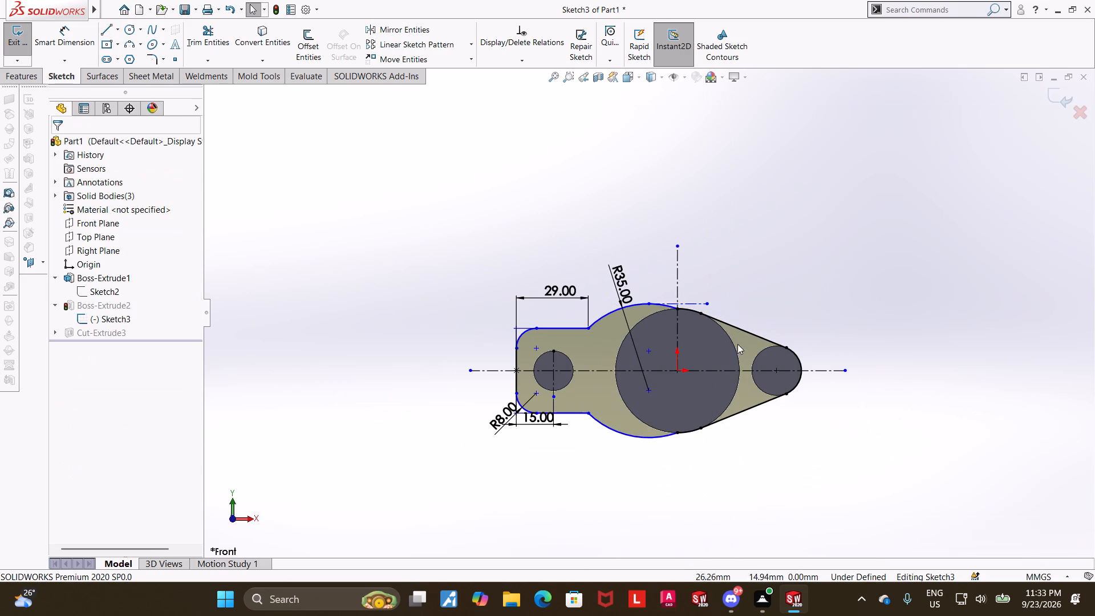
pyautogui.scroll(-3, 711, 390)
pyautogui.press('Escape')
pyautogui.press('Escape')
# Mirror the new short centerline about the long horizontal centerline, keeping the original.
pyautogui.click(399, 29)
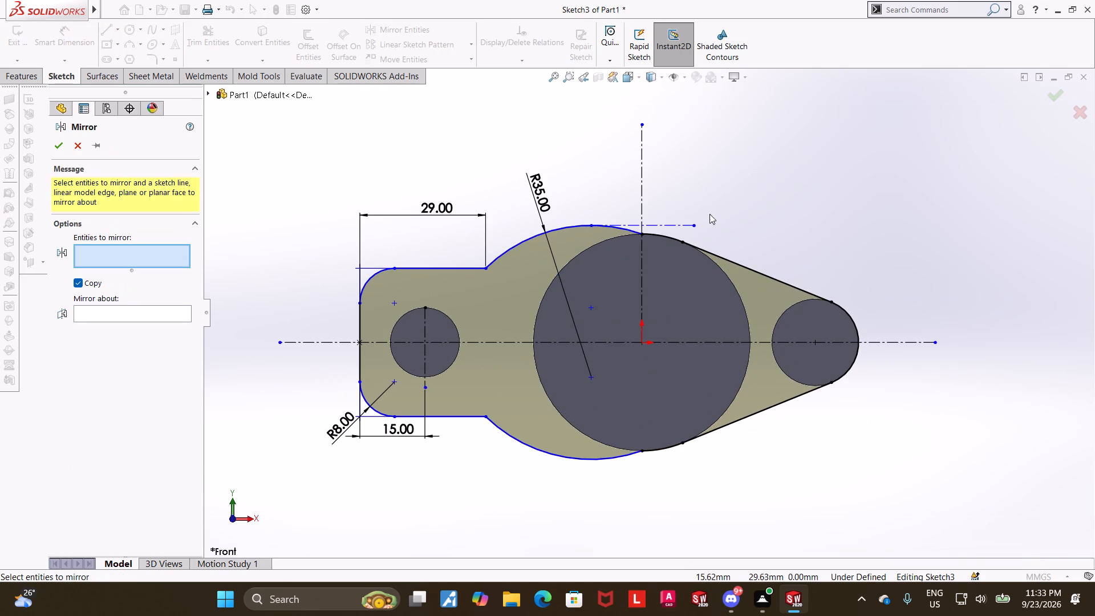
pyautogui.click(678, 225)
pyautogui.click(86, 311)
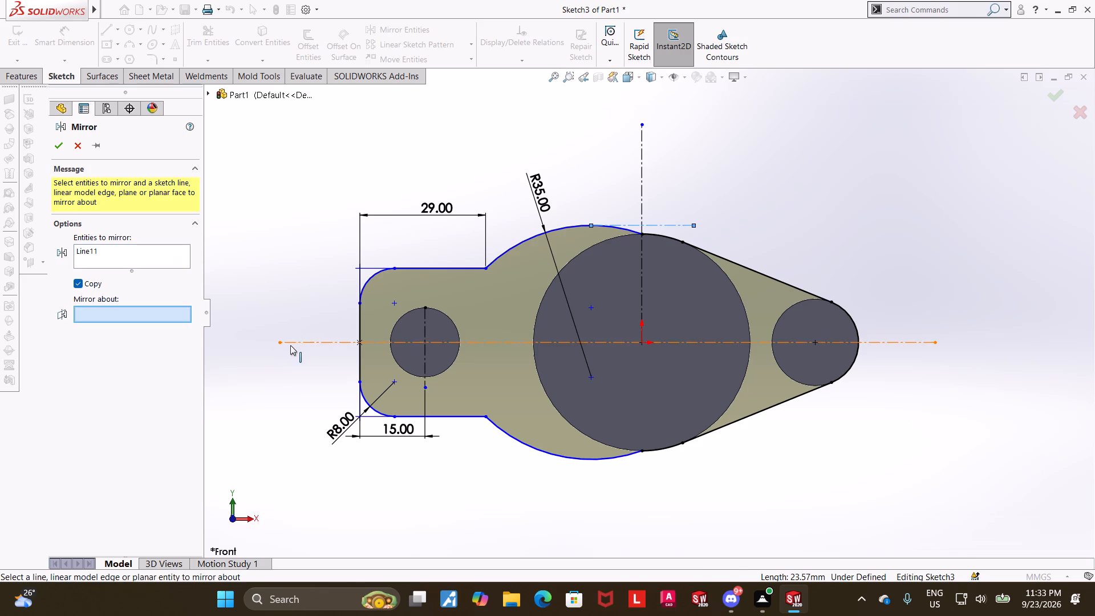
pyautogui.click(303, 341)
pyautogui.click(61, 151)
pyautogui.press('Escape')
pyautogui.press('Escape')
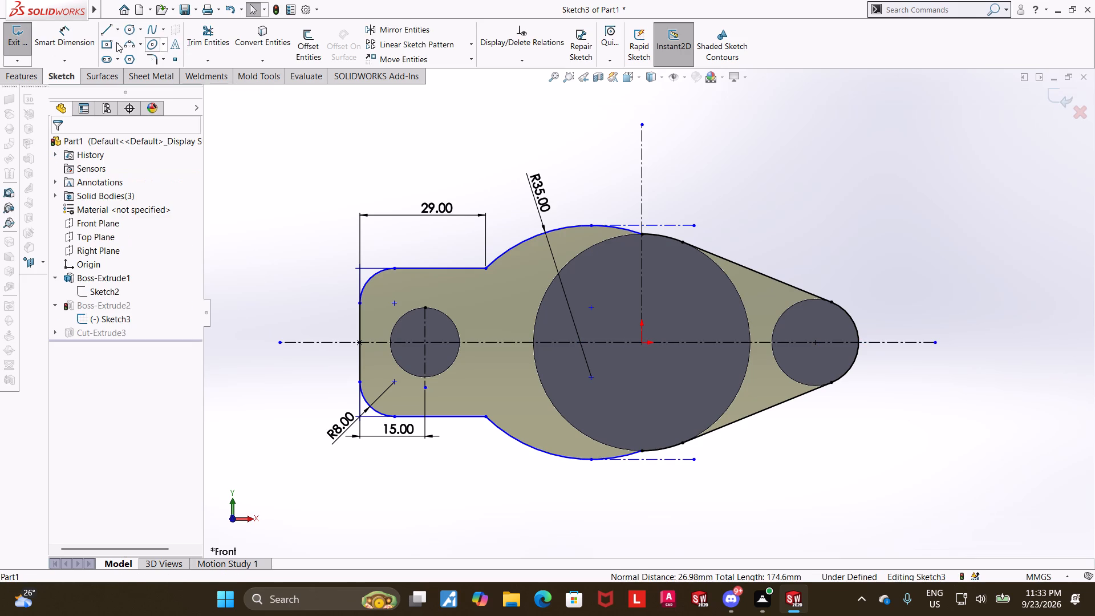
# Dimension the vertical distance between the two short centerlines as 52.3 mm and exit the sketch.
pyautogui.click(55, 37)
pyautogui.click(670, 227)
pyautogui.click(672, 458)
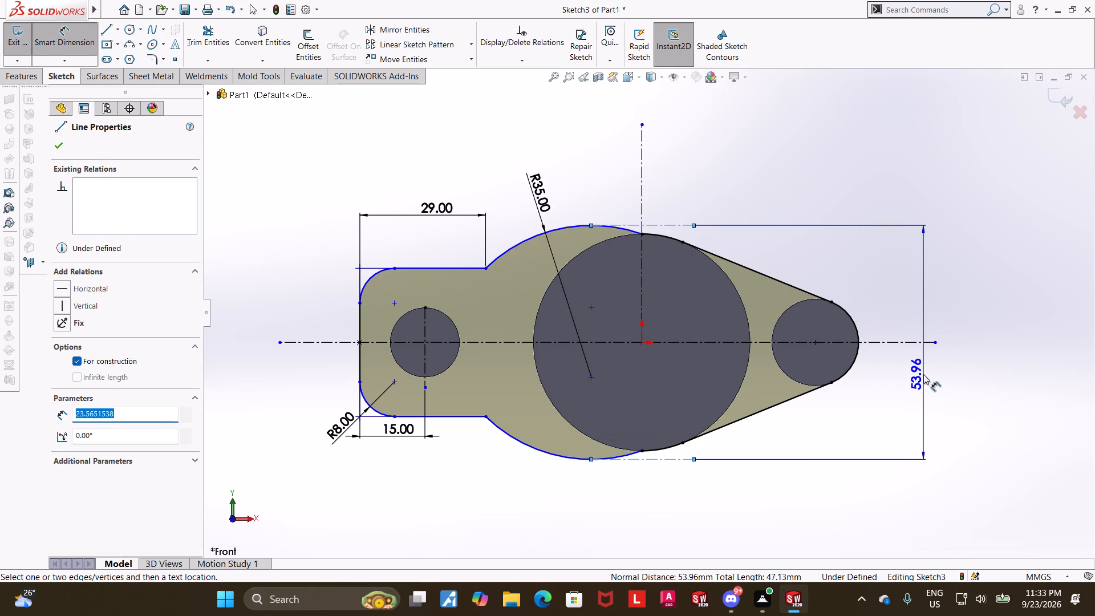
pyautogui.click(923, 374)
pyautogui.write('52')
pyautogui.write('.3')
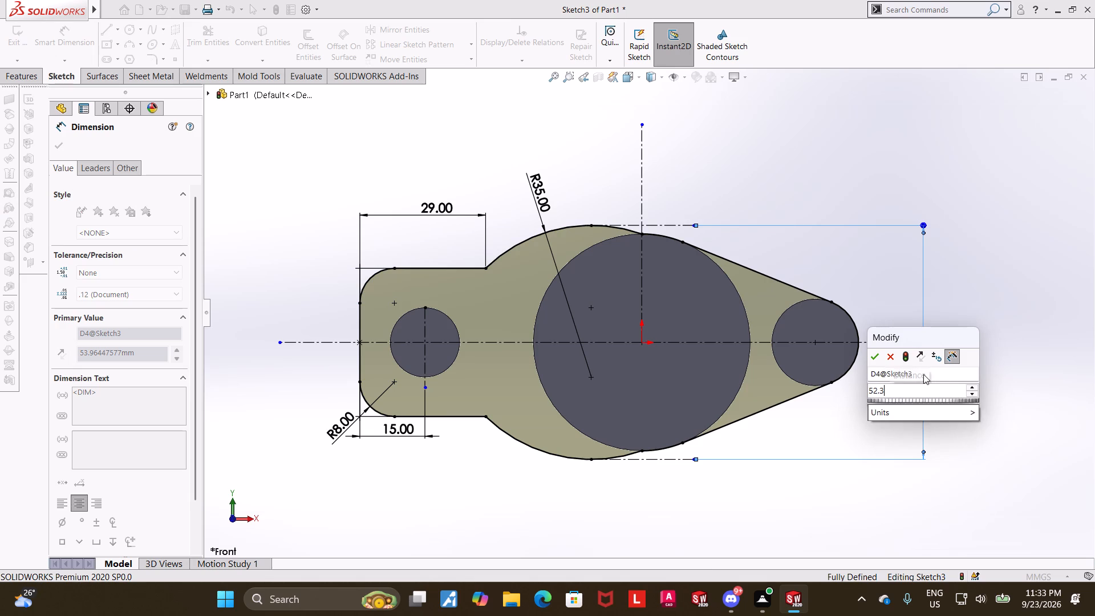
pyautogui.press('Return')
pyautogui.click(1058, 95)
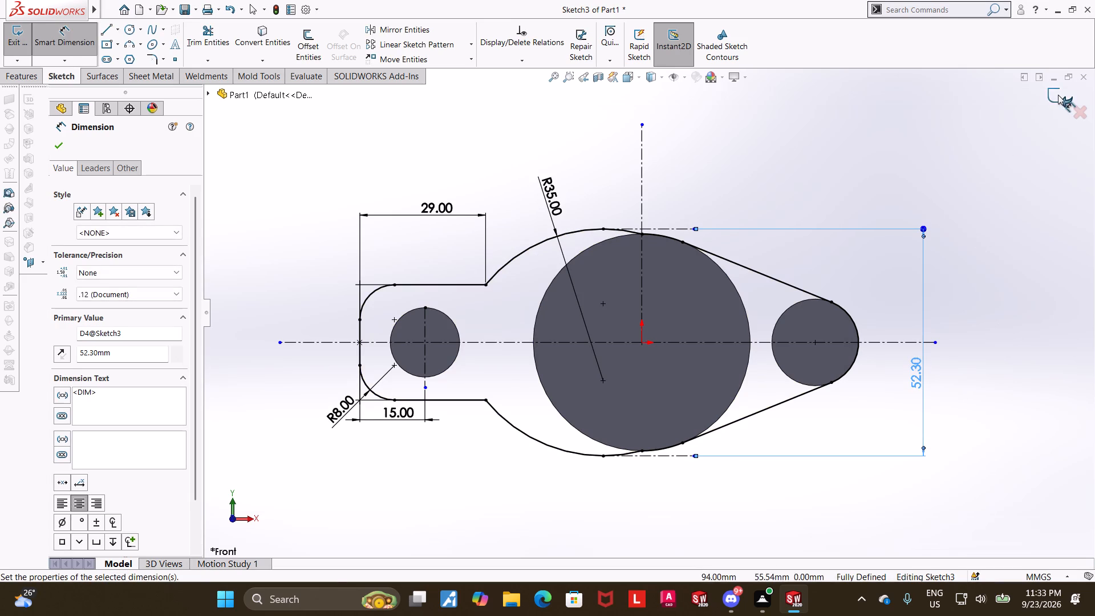
# Examine the rebuilt part from several angles, checking the plate outline around the cylinders.
pyautogui.scroll(5, 993, 235)
pyautogui.moveTo(922, 258); pyautogui.dragTo(910, 280, button='middle')
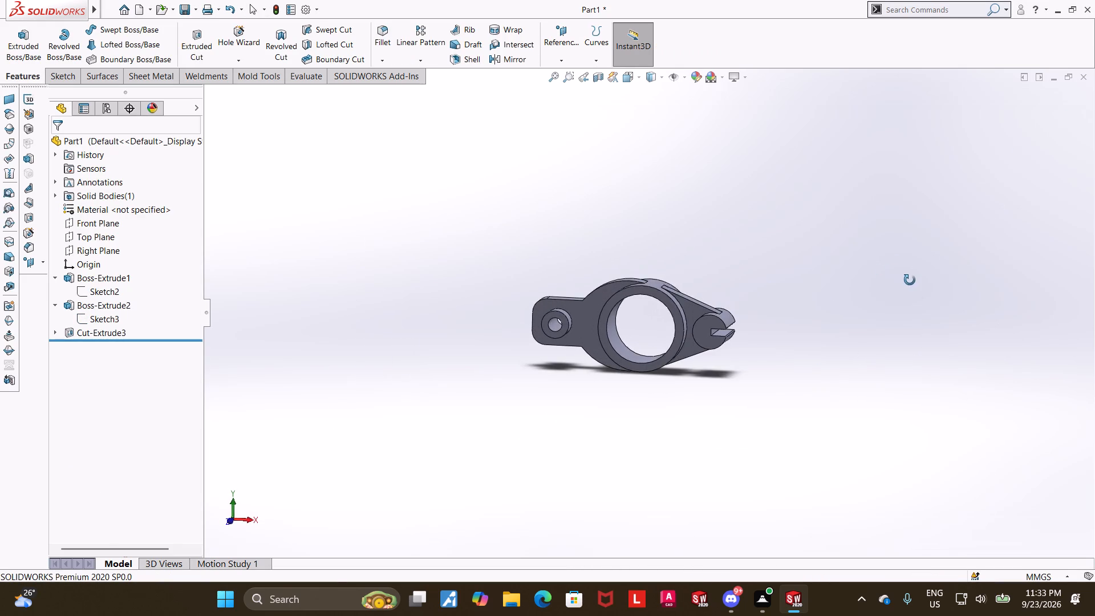
pyautogui.moveTo(910, 280); pyautogui.dragTo(919, 278, button='middle')
pyautogui.middleClick(783, 275)
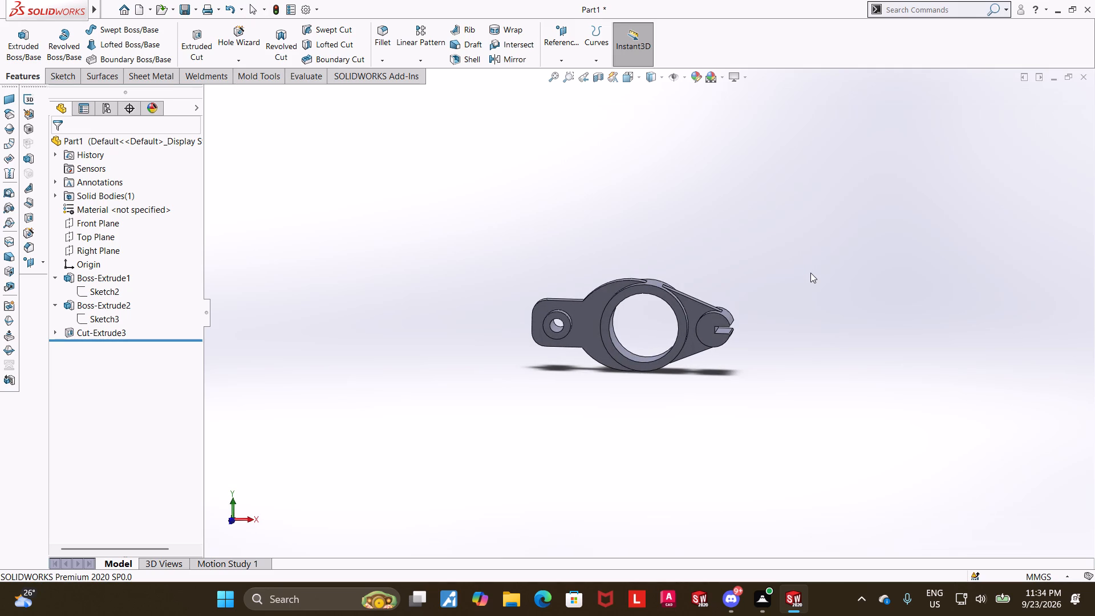
pyautogui.moveTo(806, 274); pyautogui.dragTo(846, 221, button='middle')
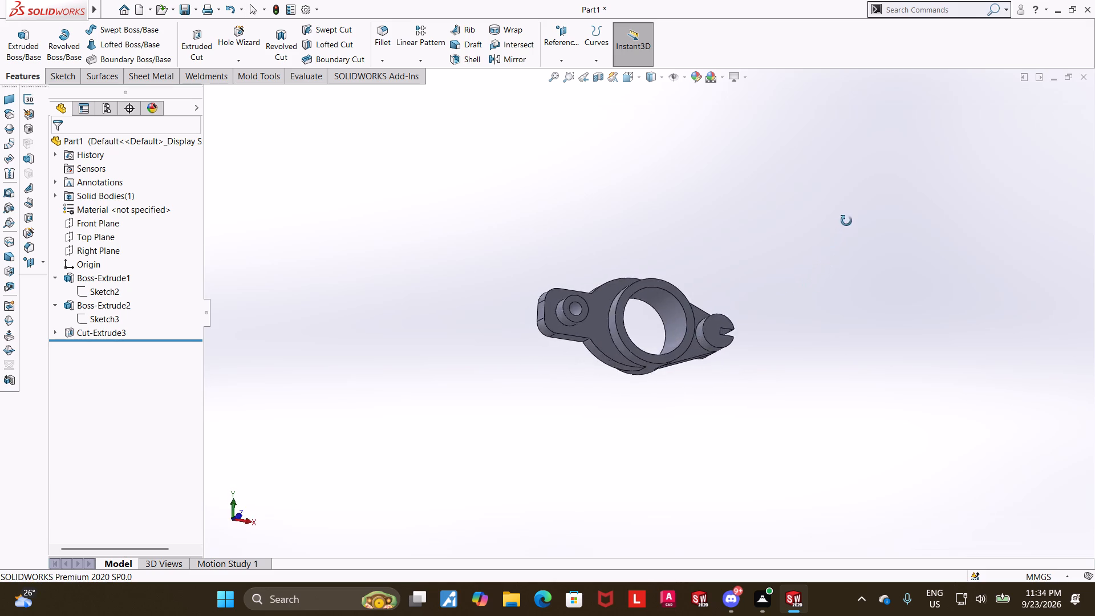
pyautogui.moveTo(846, 221); pyautogui.dragTo(792, 279, button='middle')
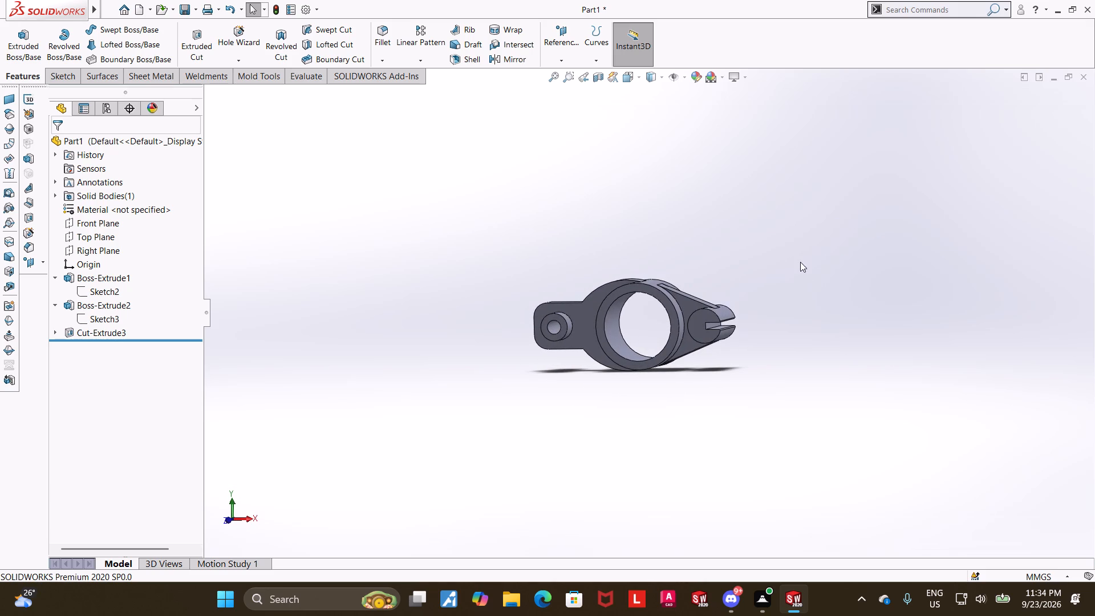
pyautogui.scroll(-1, 732, 289)
pyautogui.moveTo(794, 290); pyautogui.dragTo(799, 289, button='middle')
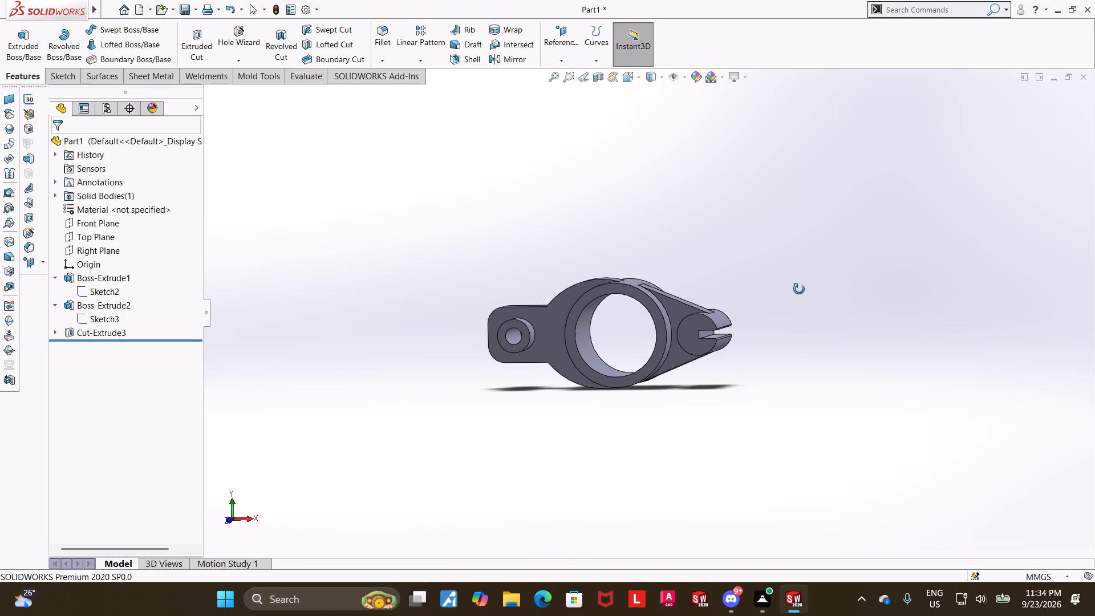
pyautogui.moveTo(799, 289); pyautogui.dragTo(785, 286, button='middle')
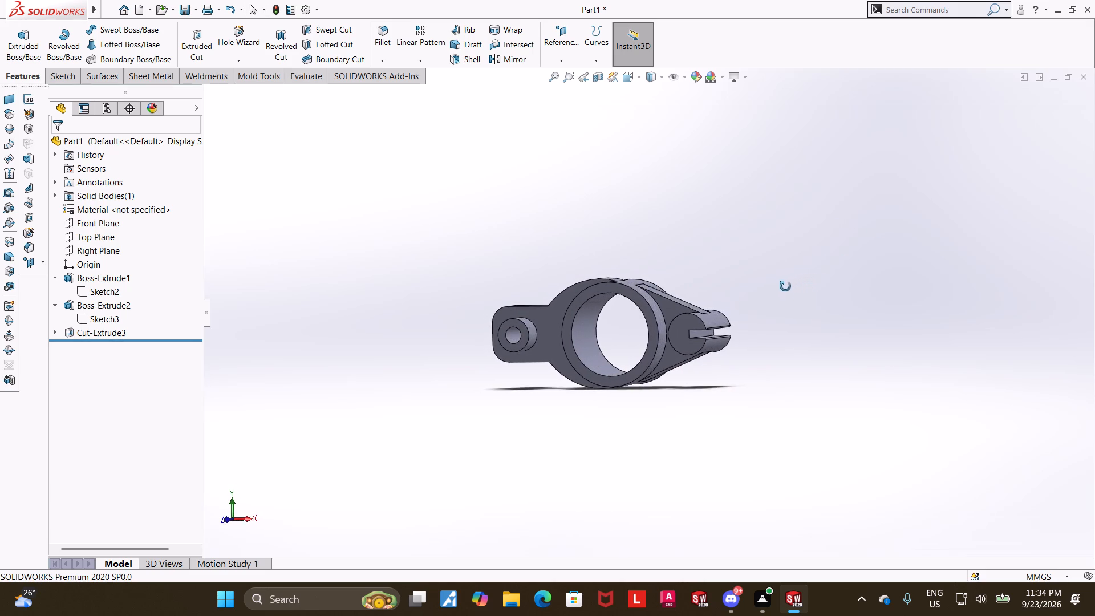
pyautogui.moveTo(785, 286); pyautogui.dragTo(796, 331, button='middle')
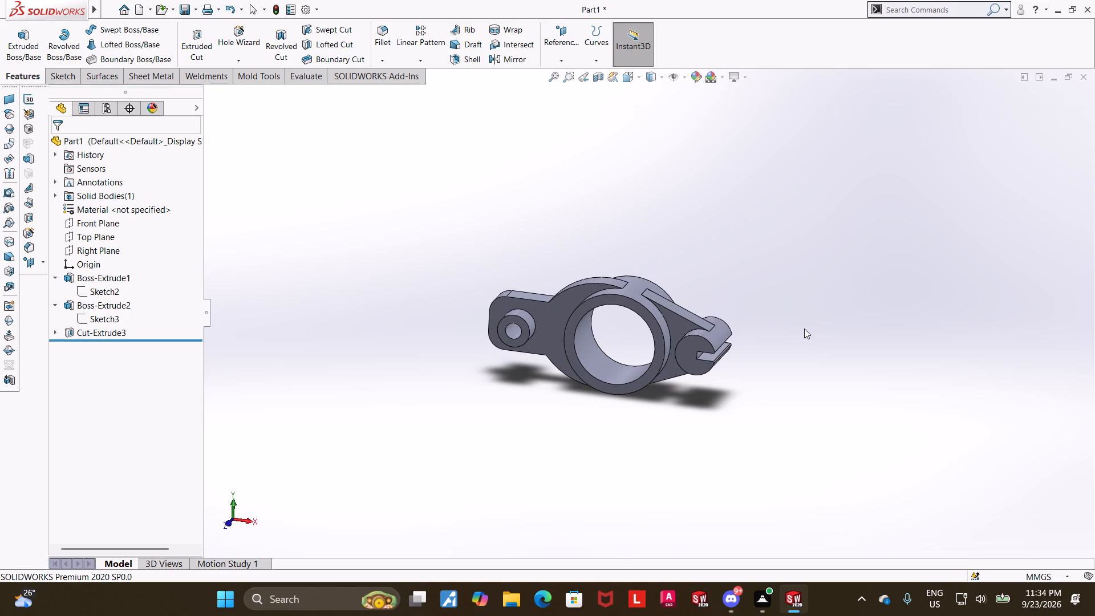
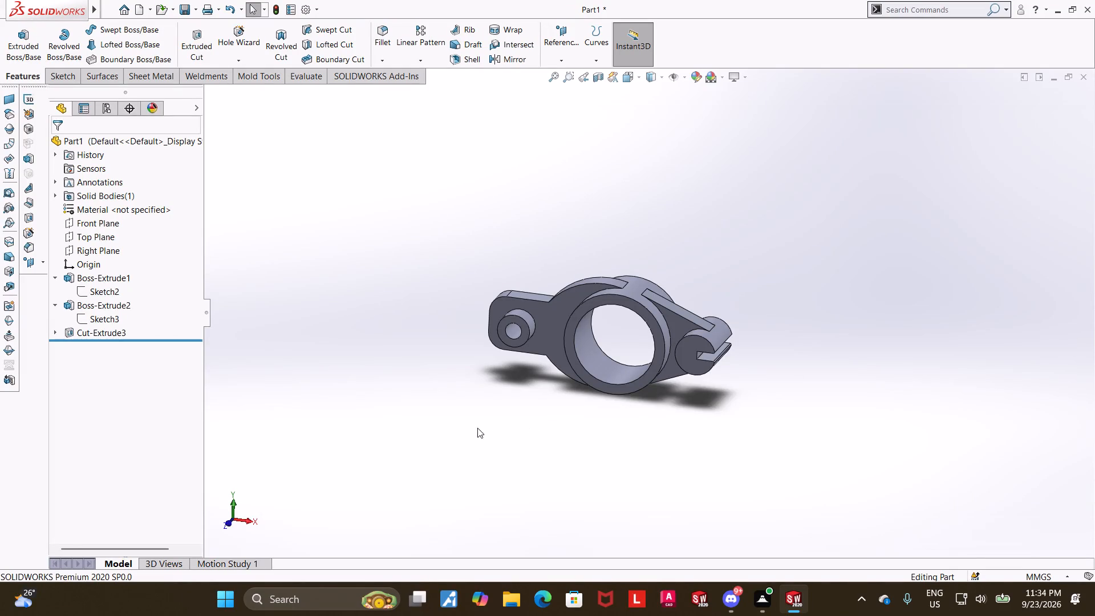
# Examine the part from the bottom, top, front and isometric directions, ending on an isometric view with the small bored cylinder nearest.
pyautogui.moveTo(489, 415); pyautogui.dragTo(561, 410, button='middle')
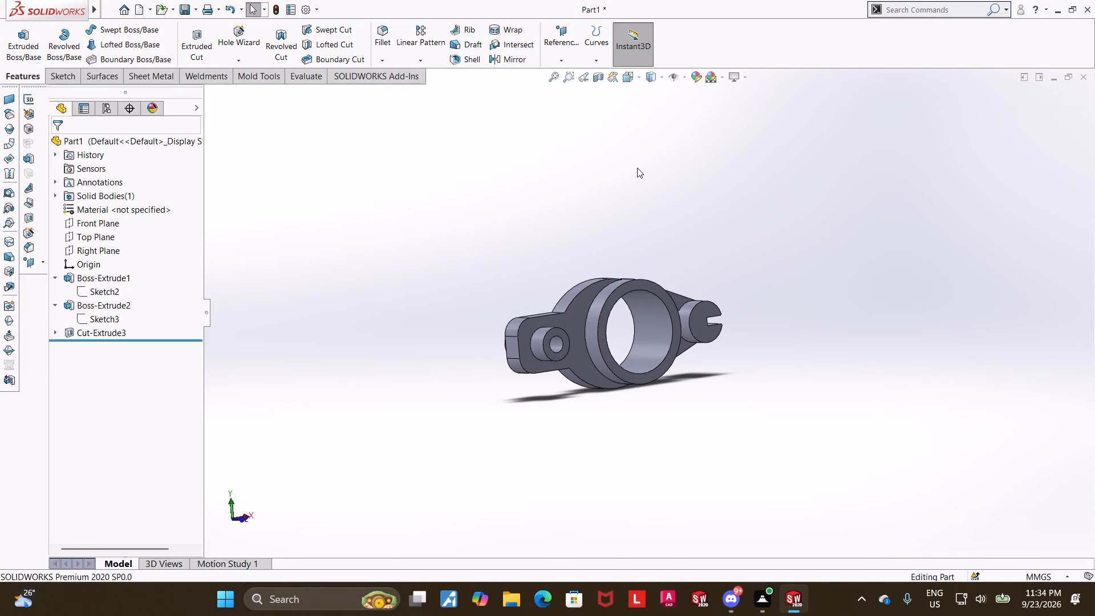
pyautogui.hotkey('ctrl', '6')
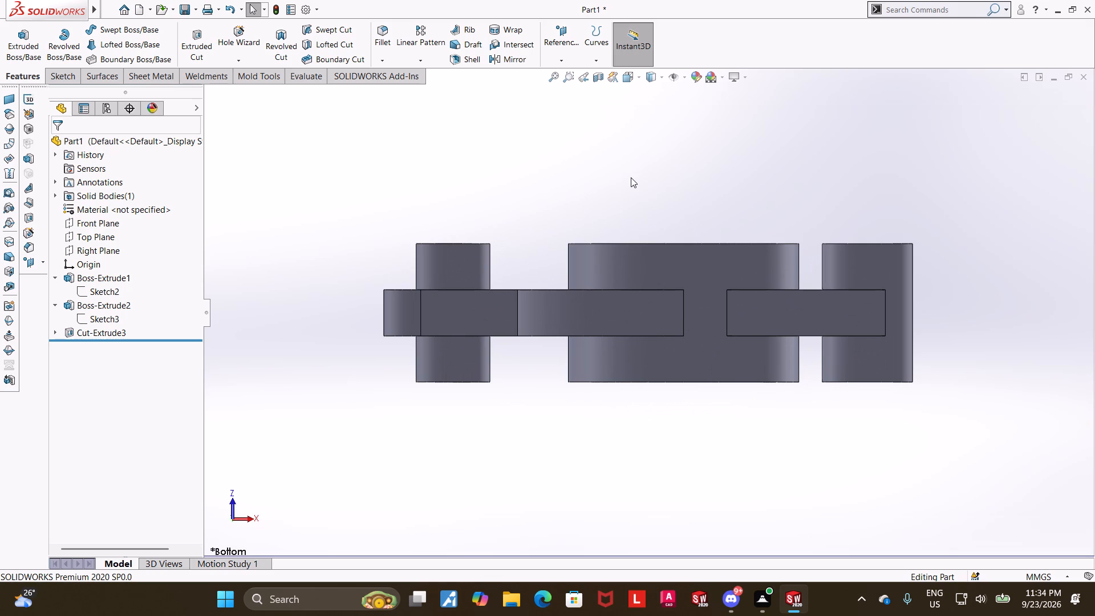
pyautogui.hotkey('ctrl', '5')
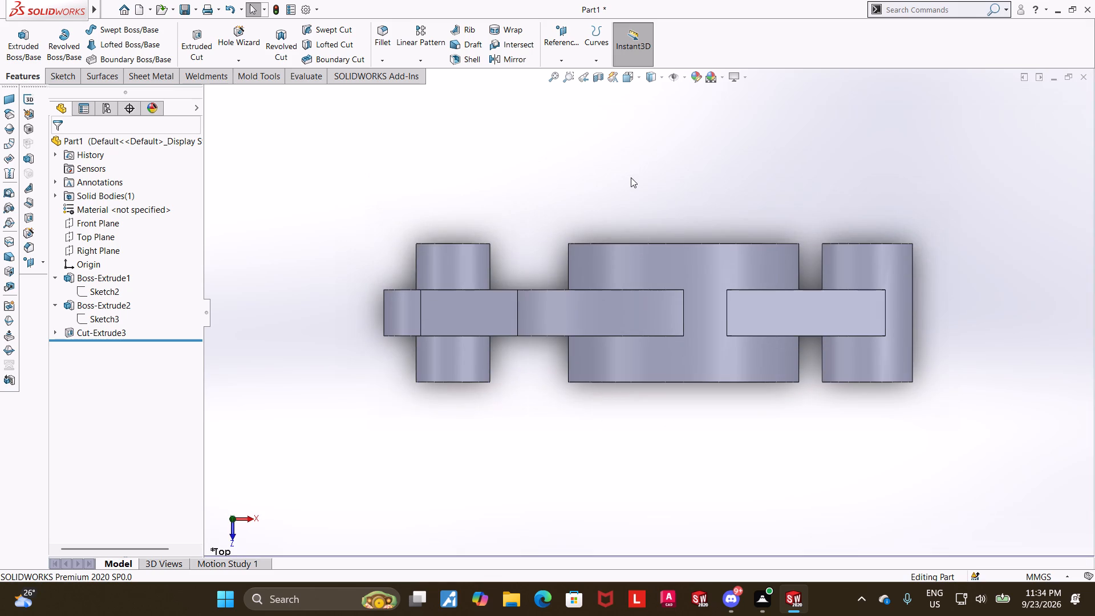
pyautogui.hotkey('ctrl', '7')
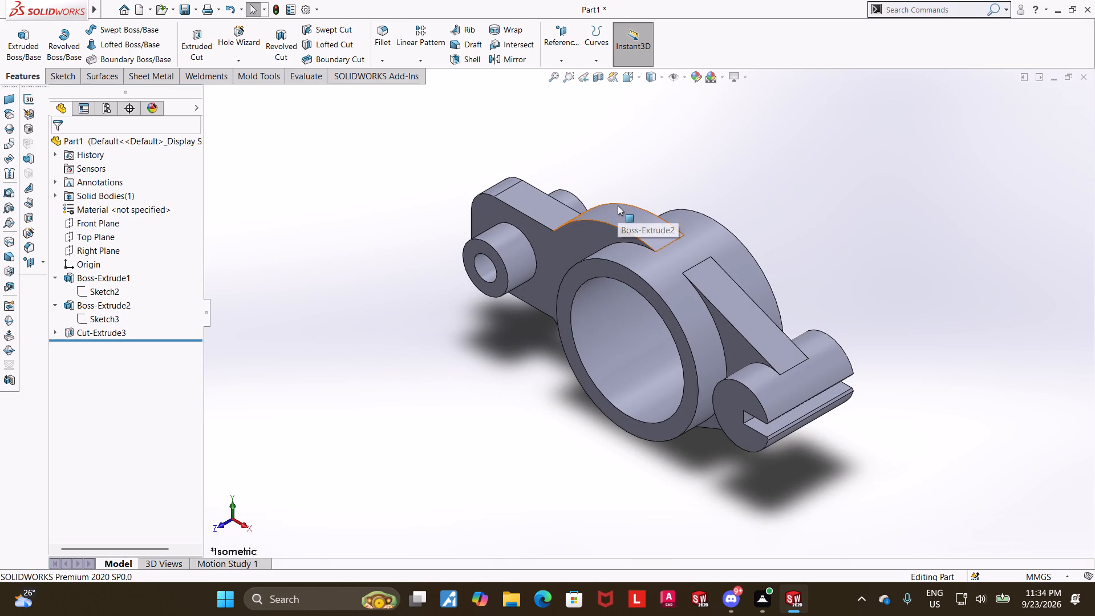
pyautogui.hotkey('ctrl', '8')
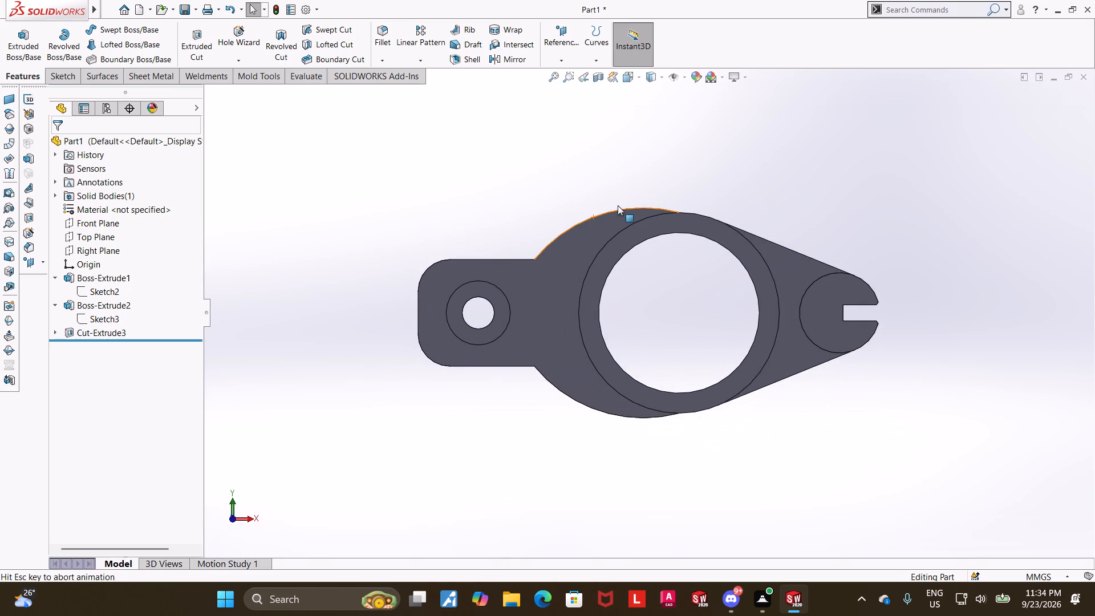
pyautogui.hotkey('ctrl', '7')
pyautogui.click(832, 196)
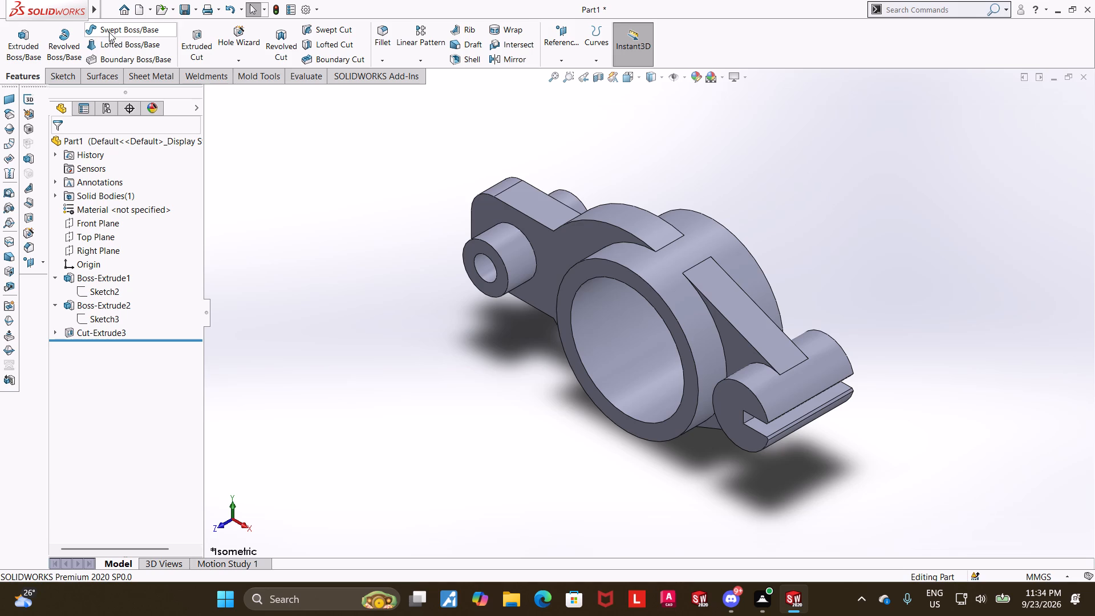
pyautogui.moveTo(307, 263); pyautogui.dragTo(429, 309, button='middle')
pyautogui.scroll(1, 436, 309)
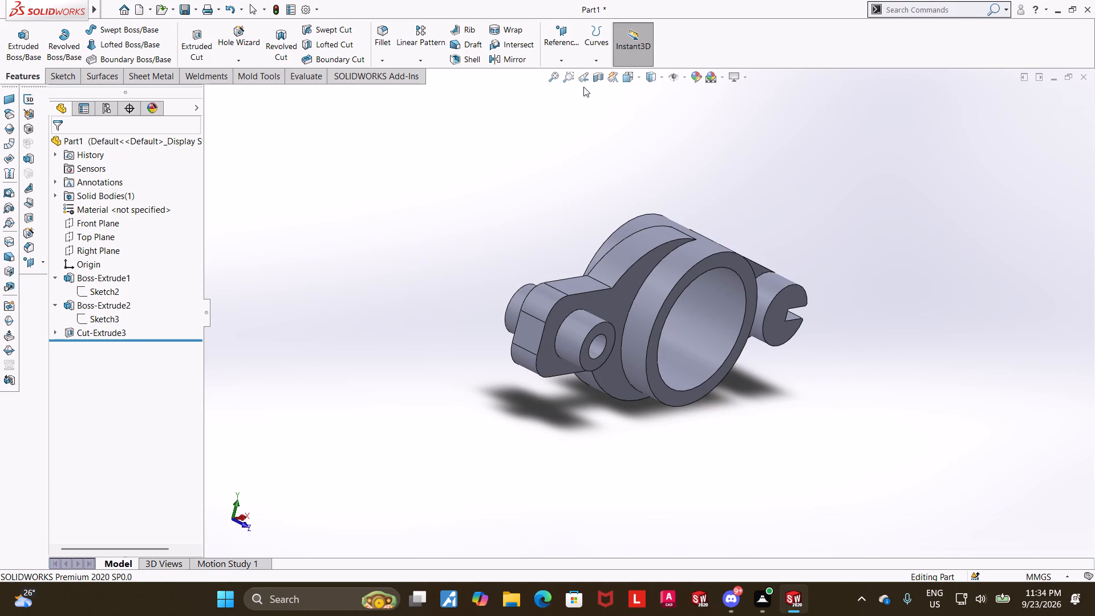
pyautogui.click(631, 75)
pyautogui.click(540, 332)
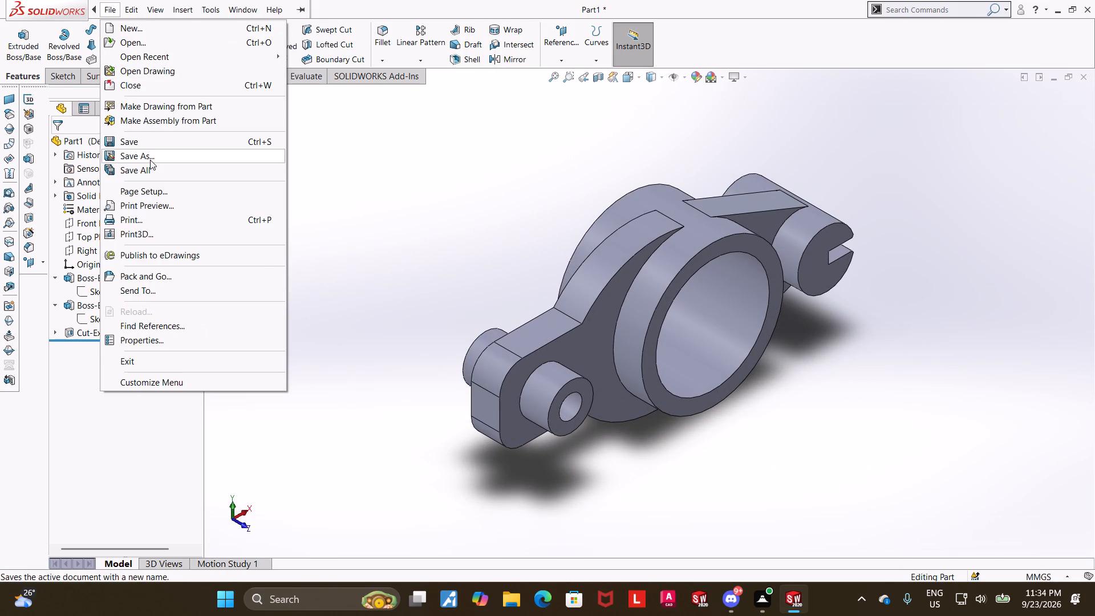
# Save the part in the Downloads folder as a SOLIDWORKS part named "eclipse dual link collar".
pyautogui.click(150, 160)
pyautogui.write('eclipse dual link collar')
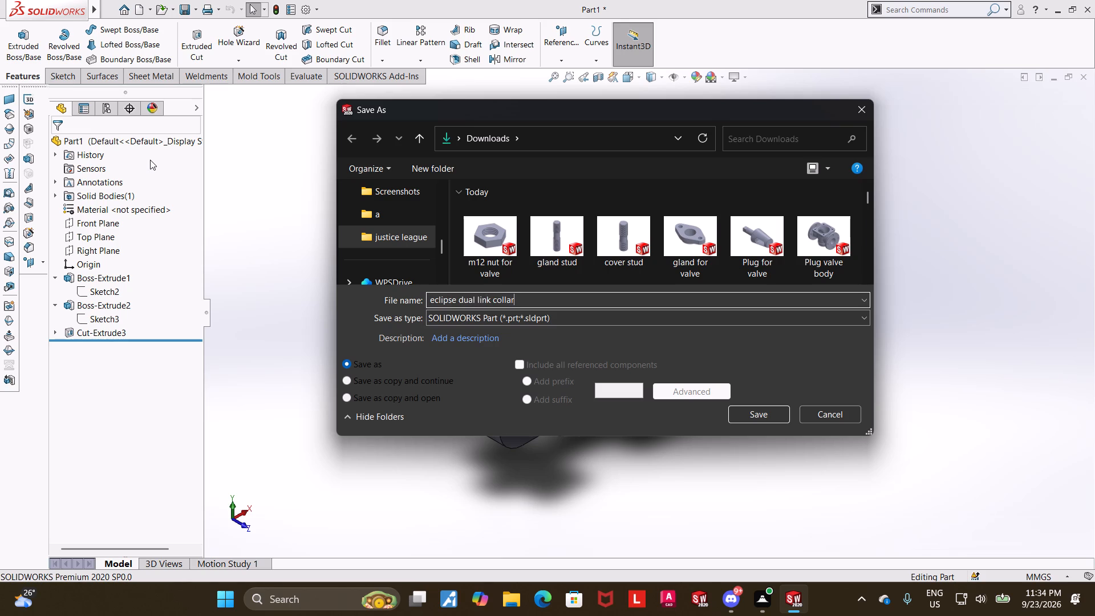
pyautogui.click(753, 404)
pyautogui.click(763, 414)
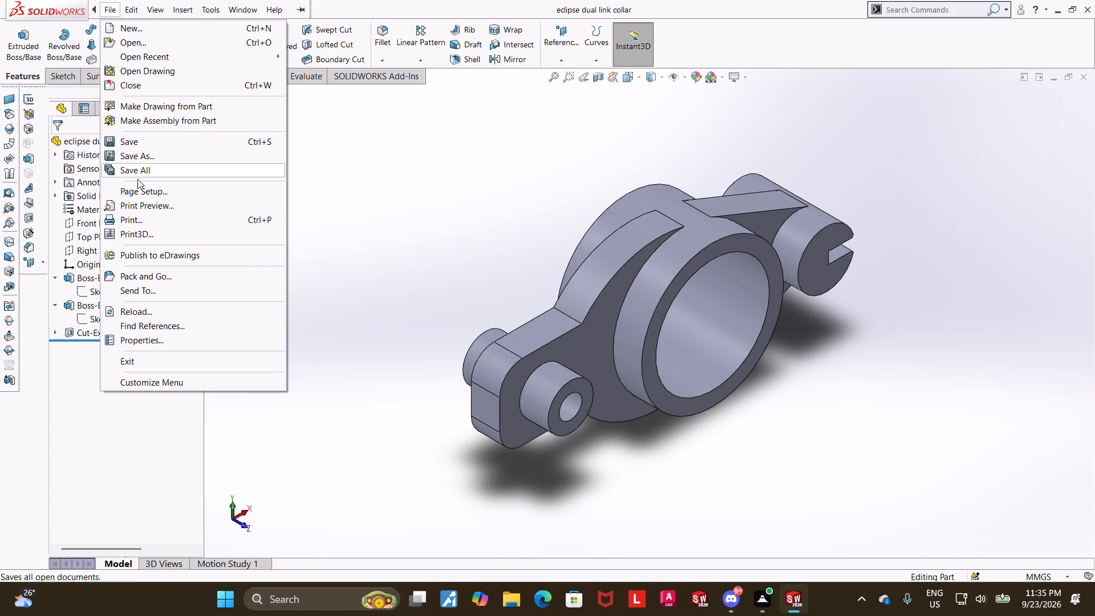
# Save a PDF version of the part in Downloads under the same name, using the Adobe Portable Document Format type.
pyautogui.click(143, 156)
pyautogui.click(486, 318)
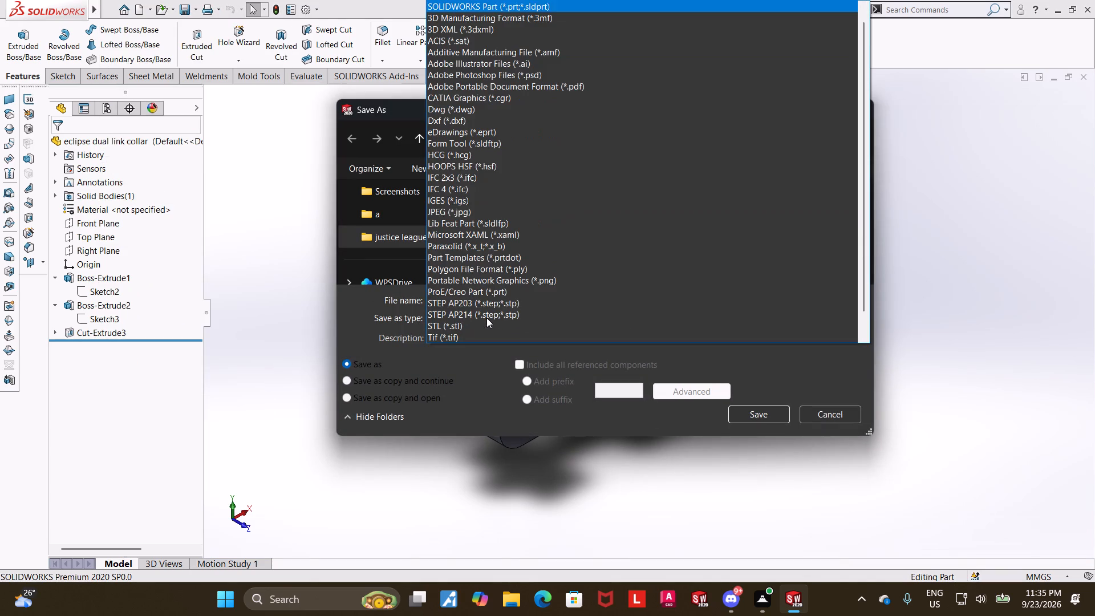
pyautogui.click(563, 88)
pyautogui.click(753, 440)
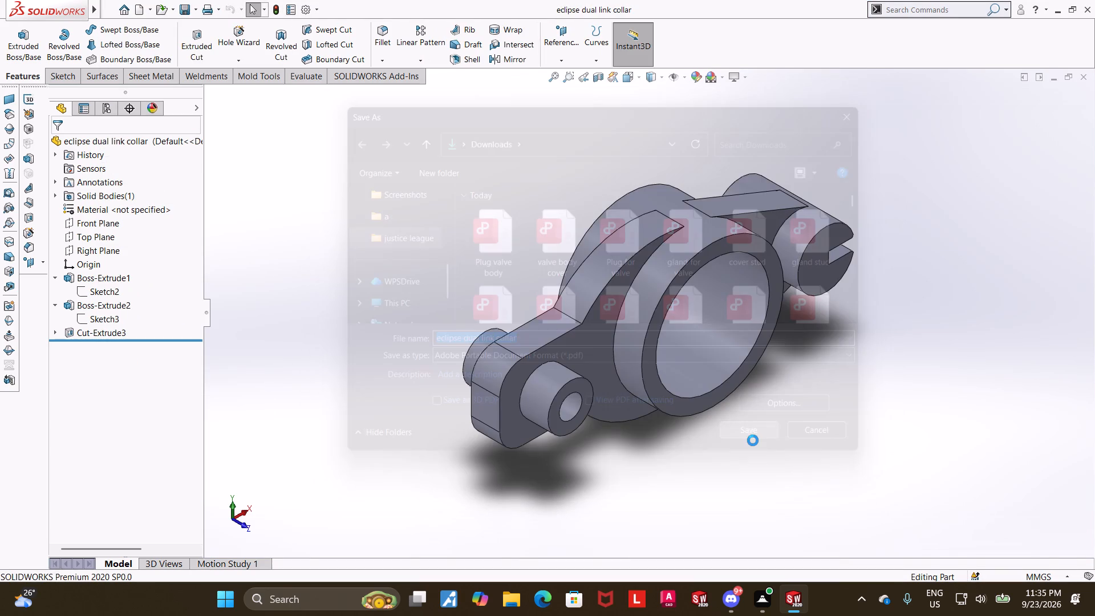